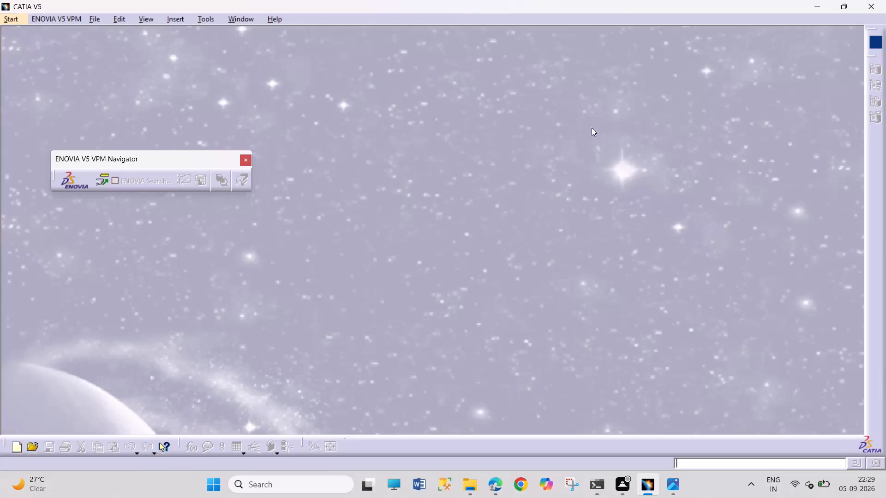
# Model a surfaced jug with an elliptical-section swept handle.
# Start recording an MS VBScript macro named SURFACE JUG JOURNAL in the CATIA FUJI macro folder.
pyautogui.click(206, 20)
pyautogui.click(235, 67)
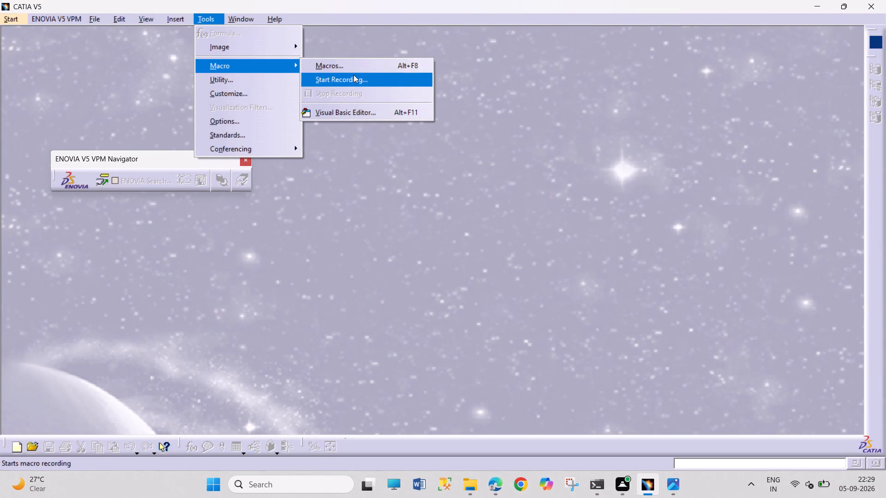
pyautogui.click(367, 83)
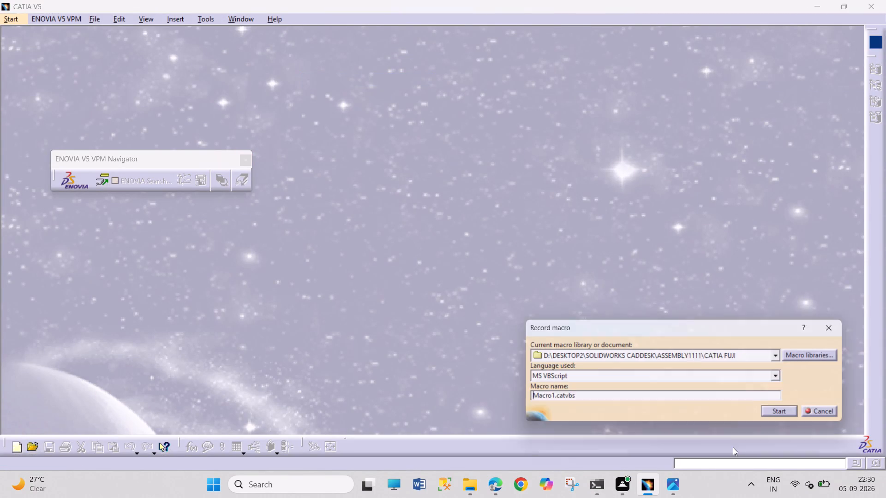
pyautogui.moveTo(551, 399); pyautogui.dragTo(516, 402)
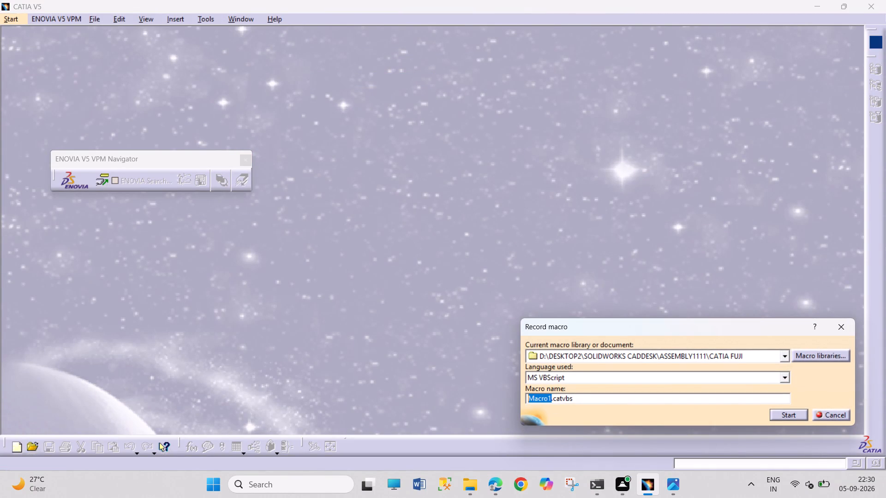
pyautogui.moveTo(516, 402); pyautogui.dragTo(509, 403)
pyautogui.write('SURFA')
pyautogui.write('CE')
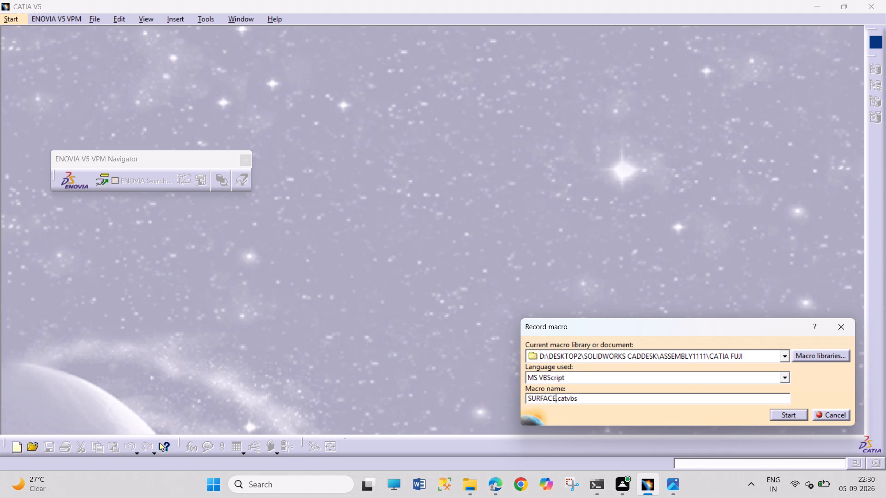
pyautogui.press('space')
pyautogui.write('JUG')
pyautogui.press('space')
pyautogui.press('j')
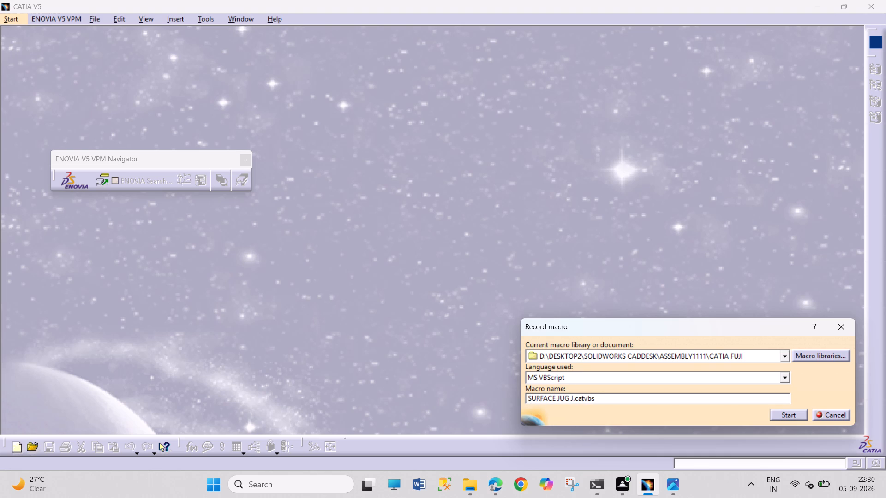
pyautogui.write('OURNAL')
pyautogui.press('Return')
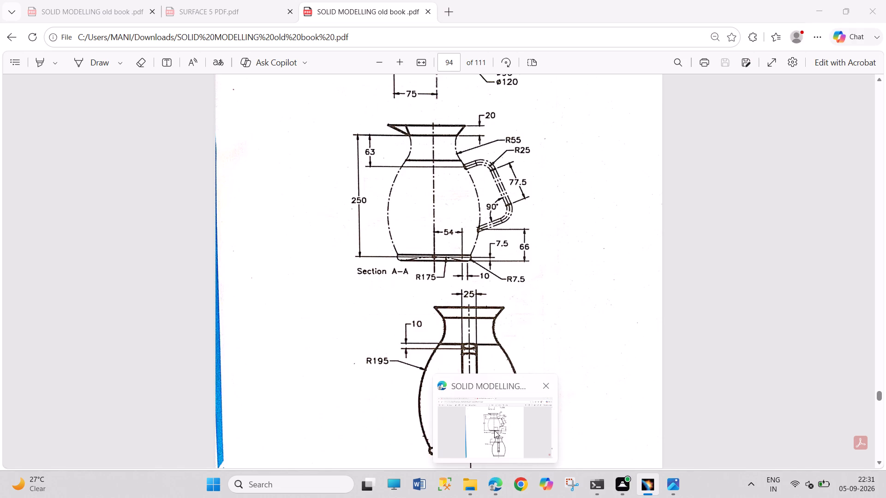
# Switch to the PDF in Edge and examine the dimensioned jug views on page 94.
pyautogui.click(494, 430)
pyautogui.scroll(-2, 518, 391)
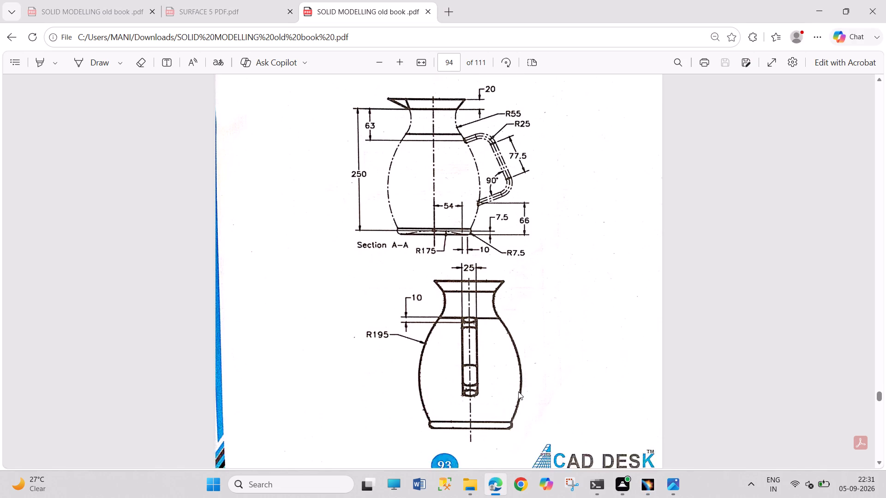
pyautogui.scroll(4, 518, 391)
pyautogui.scroll(-1, 518, 390)
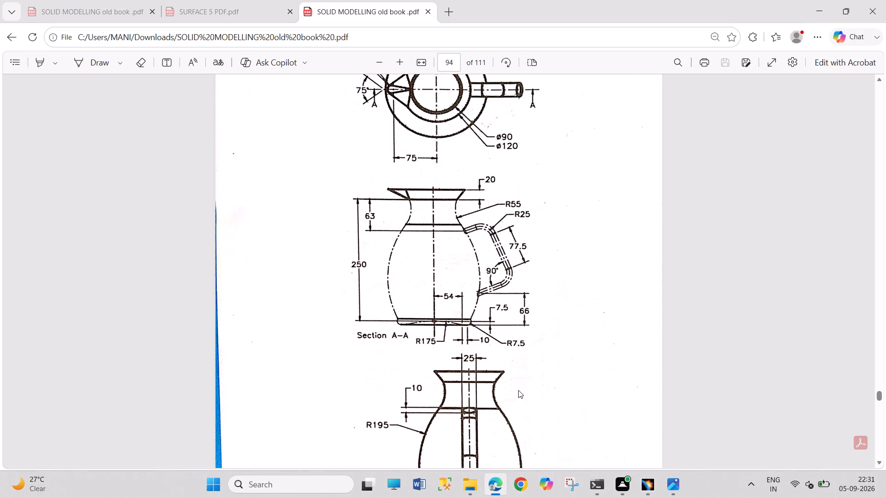
pyautogui.scroll(1, 518, 390)
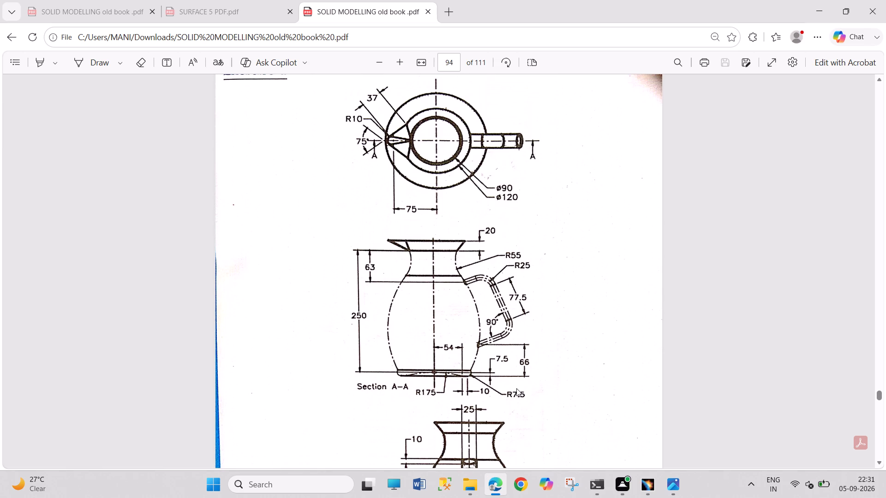
pyautogui.scroll(-3, 519, 384)
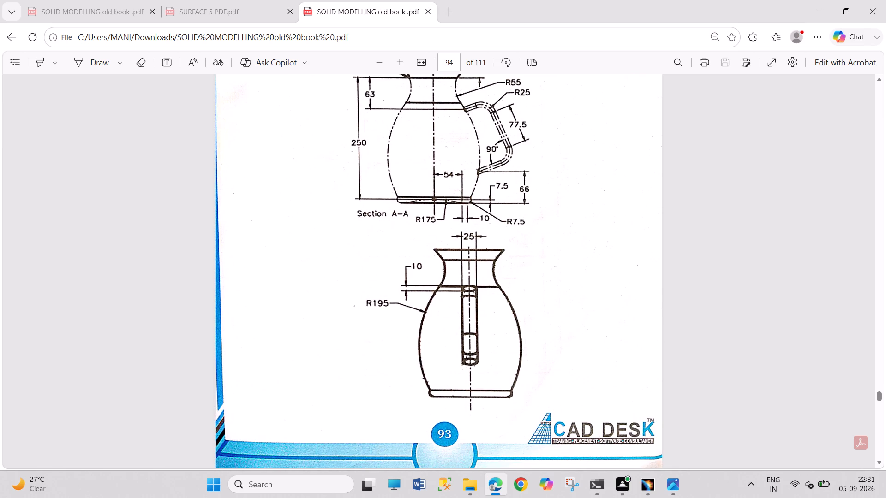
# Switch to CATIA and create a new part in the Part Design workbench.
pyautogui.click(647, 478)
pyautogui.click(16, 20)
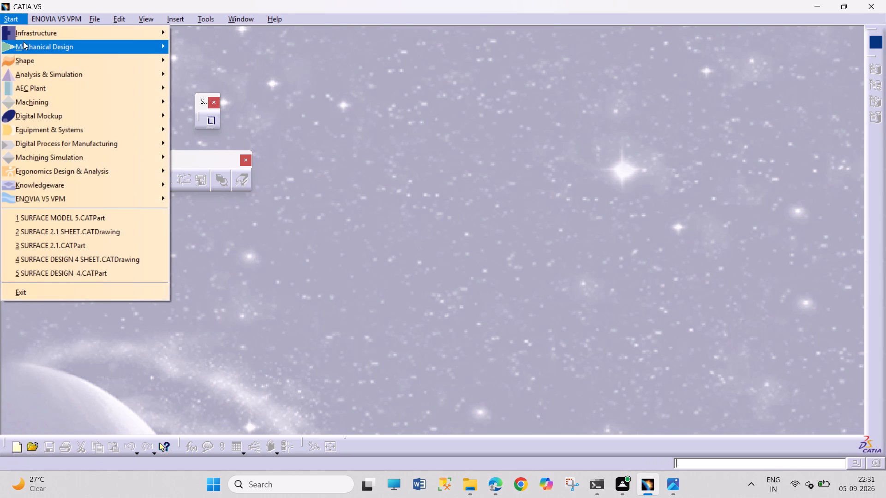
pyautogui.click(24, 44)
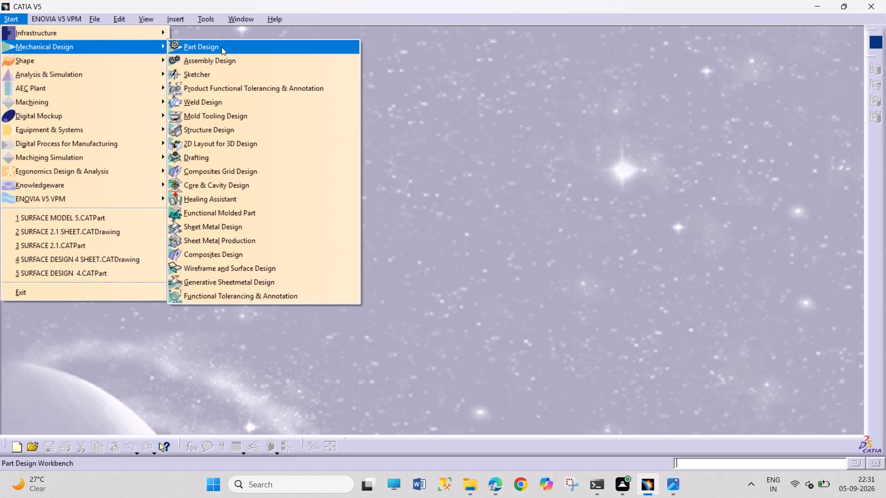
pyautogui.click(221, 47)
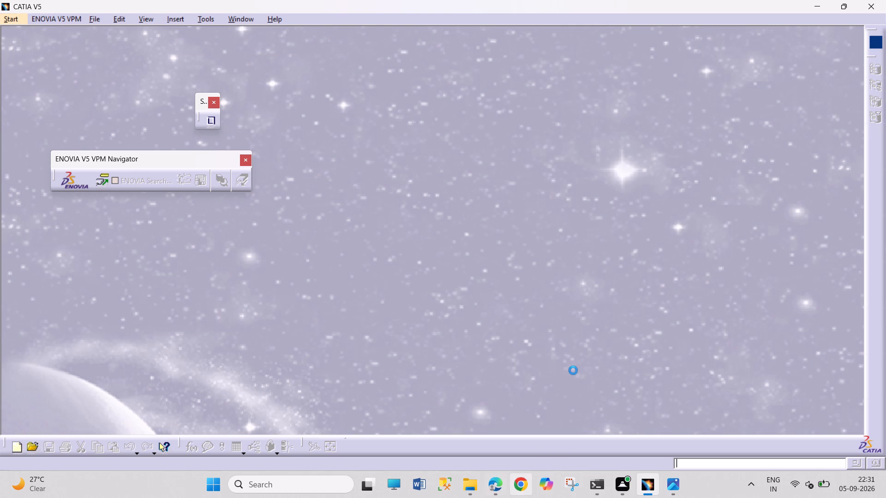
# Return to the PDF in Edge and study the dimensions of the jug's body, base, spout and handle in all Exercise 4 views.
pyautogui.click(497, 480)
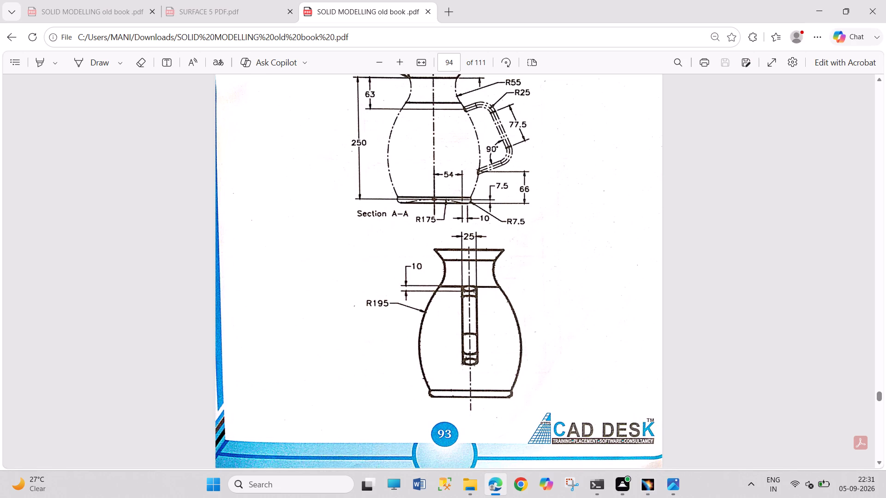
pyautogui.scroll(4, 503, 261)
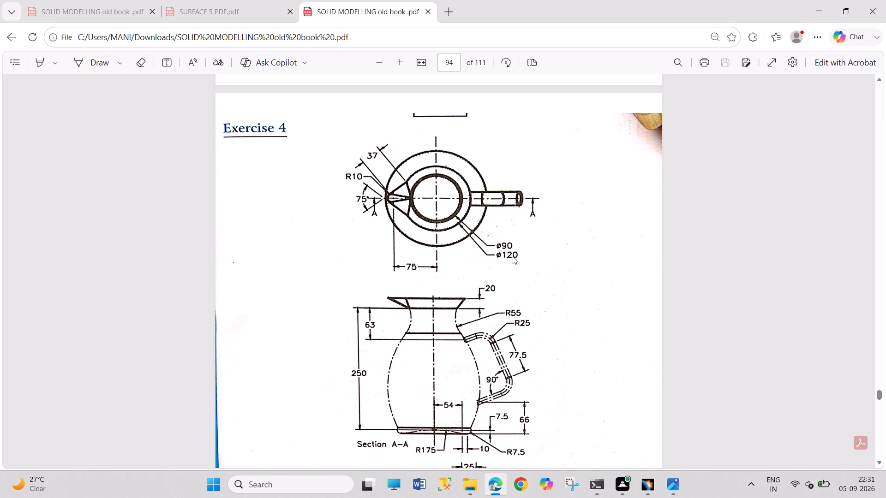
pyautogui.scroll(-3, 482, 338)
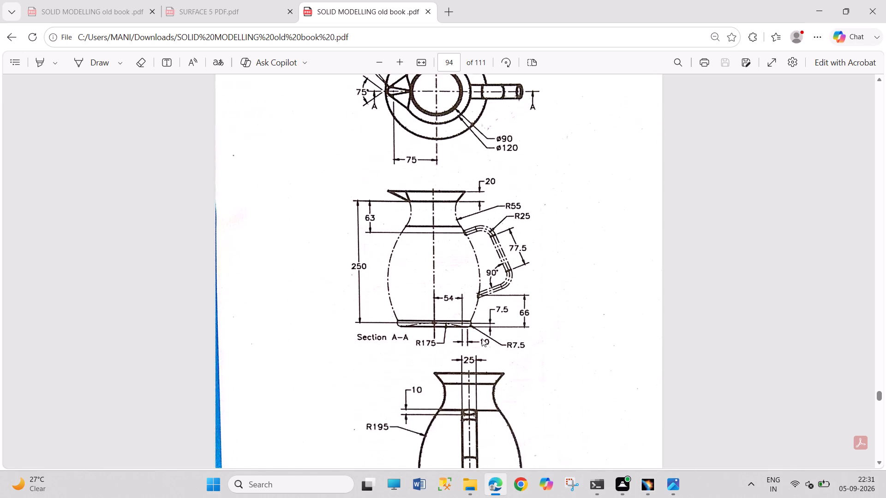
pyautogui.scroll(-1, 482, 338)
pyautogui.scroll(1, 482, 338)
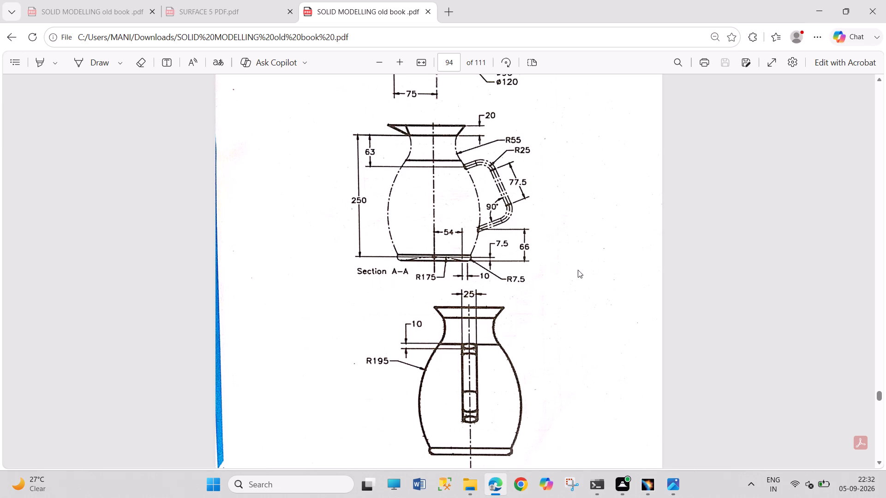
pyautogui.scroll(3, 573, 267)
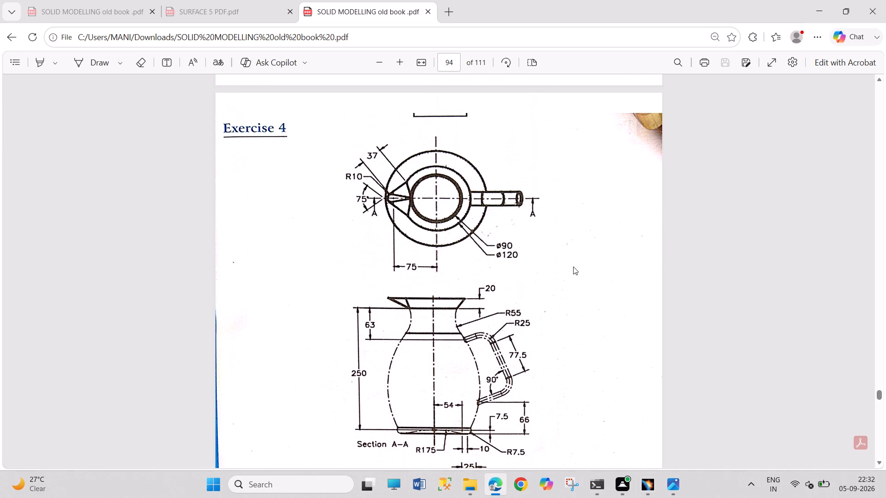
pyautogui.scroll(1, 574, 259)
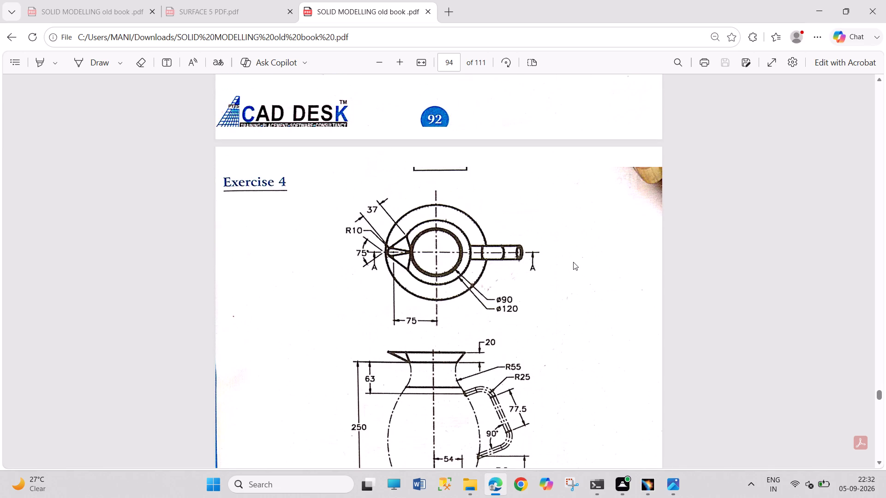
pyautogui.scroll(2, 573, 262)
pyautogui.scroll(-2, 579, 264)
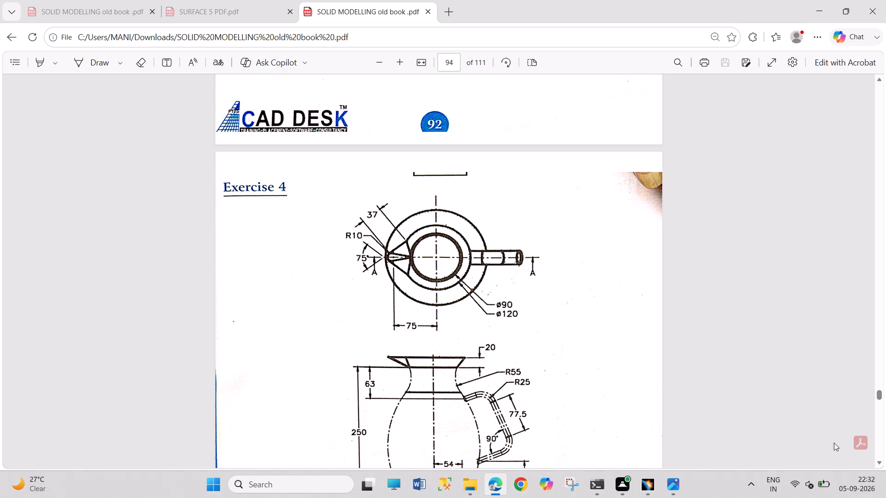
pyautogui.scroll(-3, 610, 356)
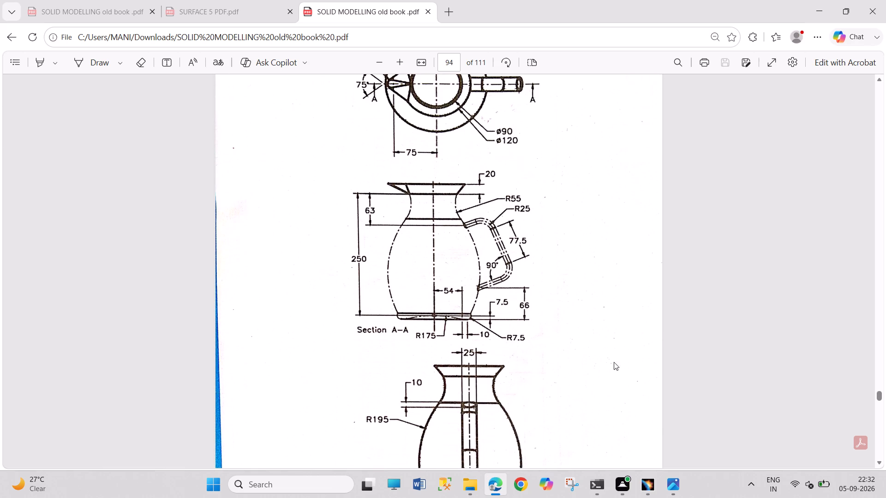
pyautogui.scroll(-2, 592, 367)
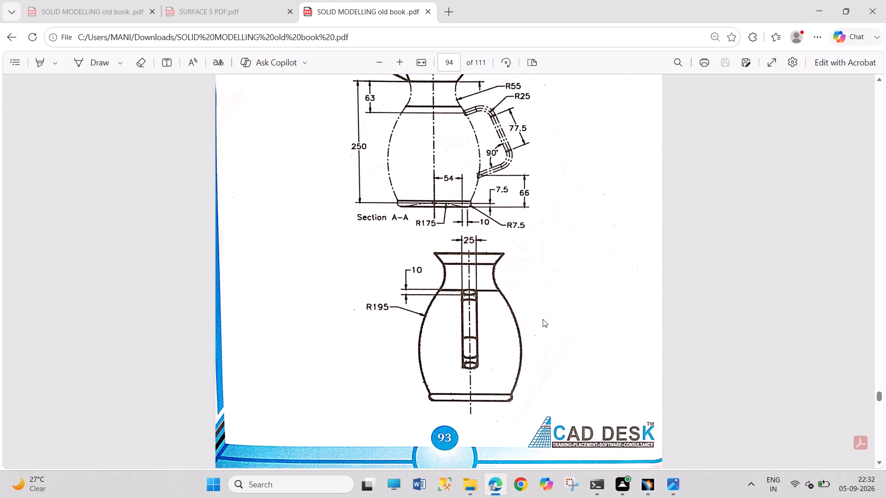
pyautogui.scroll(1, 547, 312)
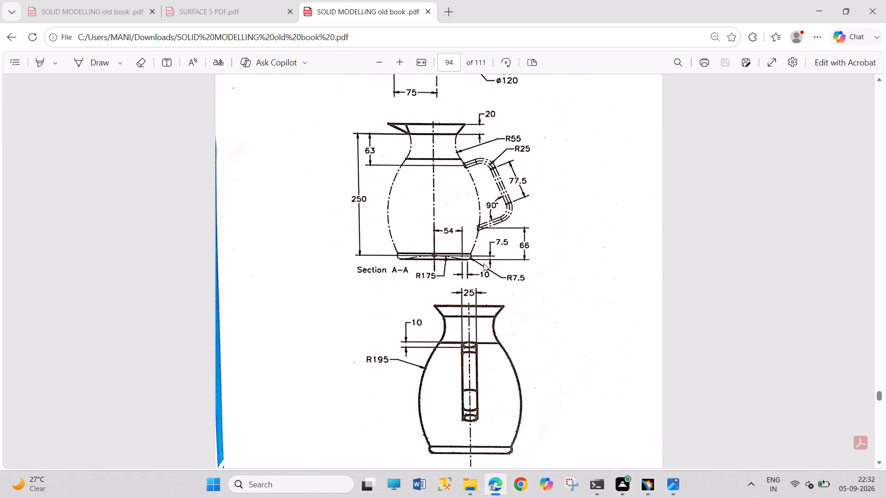
pyautogui.scroll(2, 484, 263)
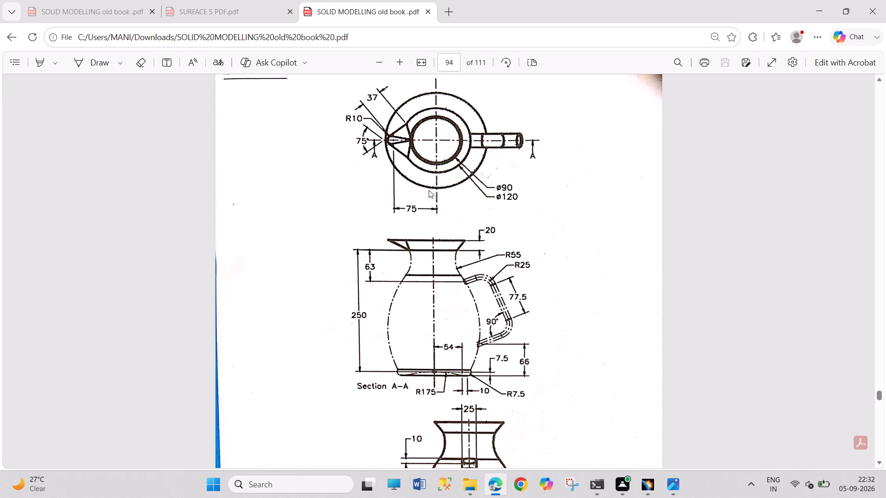
pyautogui.scroll(-1, 551, 187)
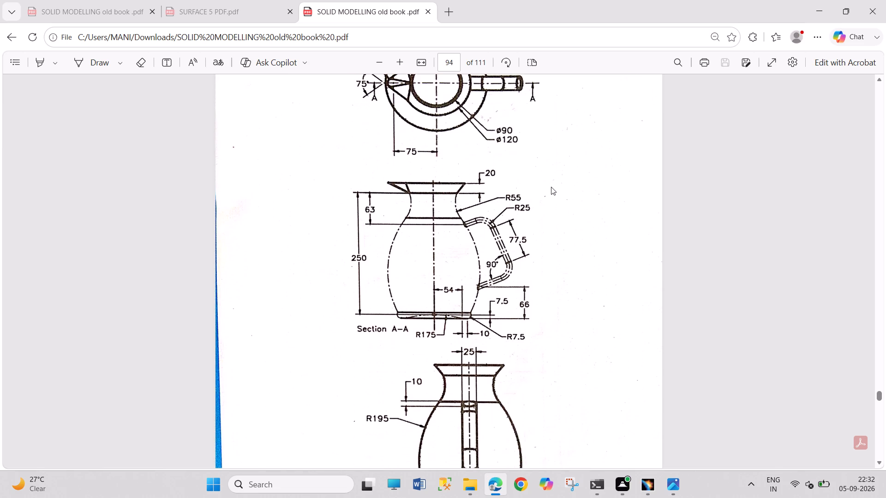
pyautogui.scroll(2, 551, 187)
pyautogui.scroll(-1, 551, 187)
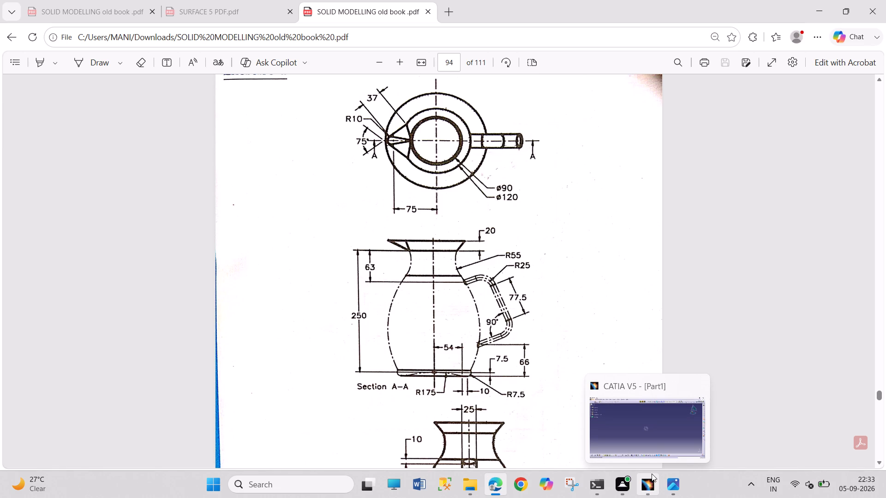
pyautogui.scroll(-1, 581, 286)
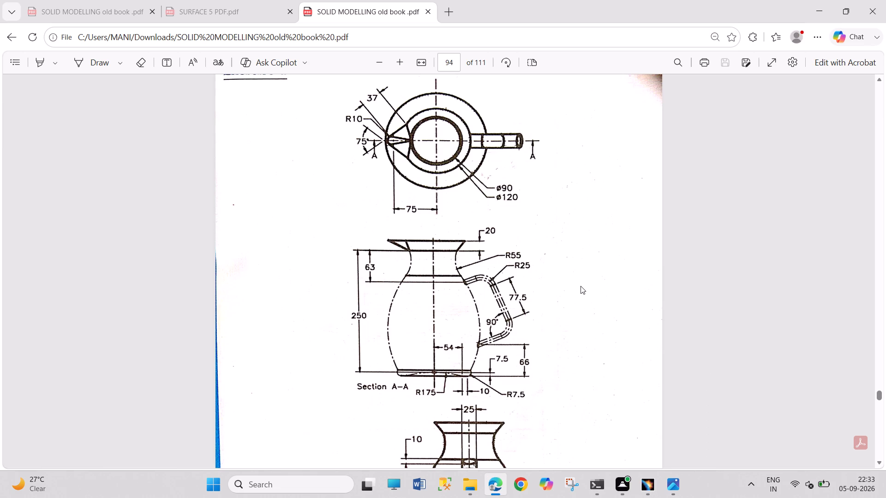
pyautogui.scroll(-2, 581, 286)
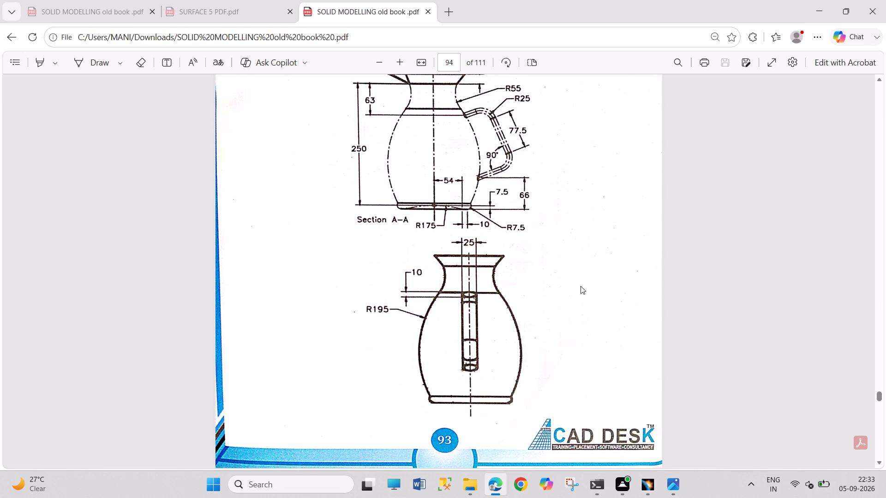
pyautogui.scroll(1, 581, 286)
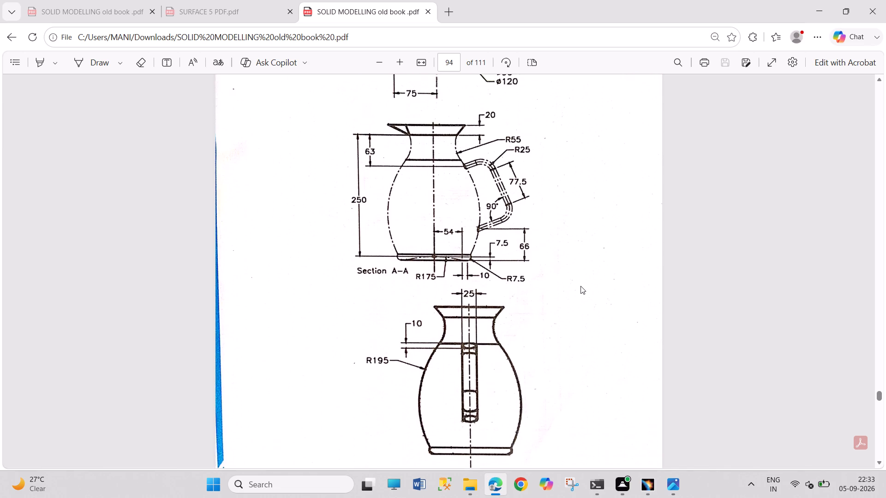
pyautogui.scroll(1, 581, 286)
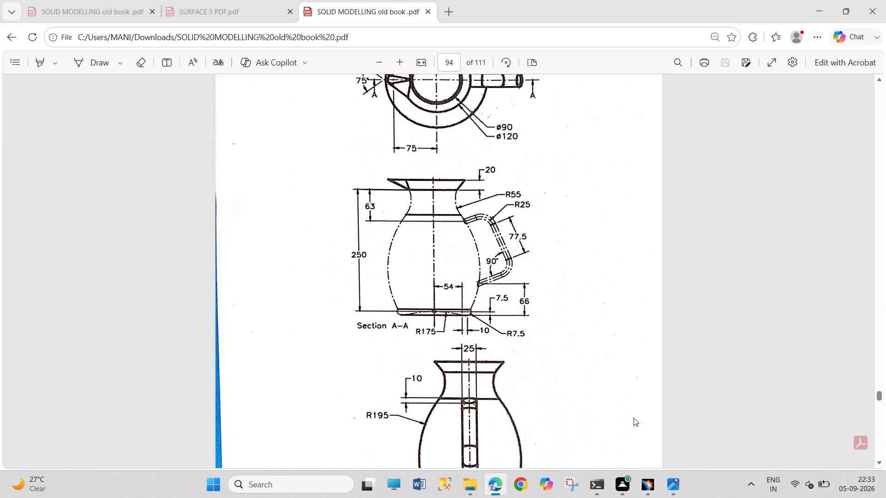
pyautogui.scroll(1, 634, 417)
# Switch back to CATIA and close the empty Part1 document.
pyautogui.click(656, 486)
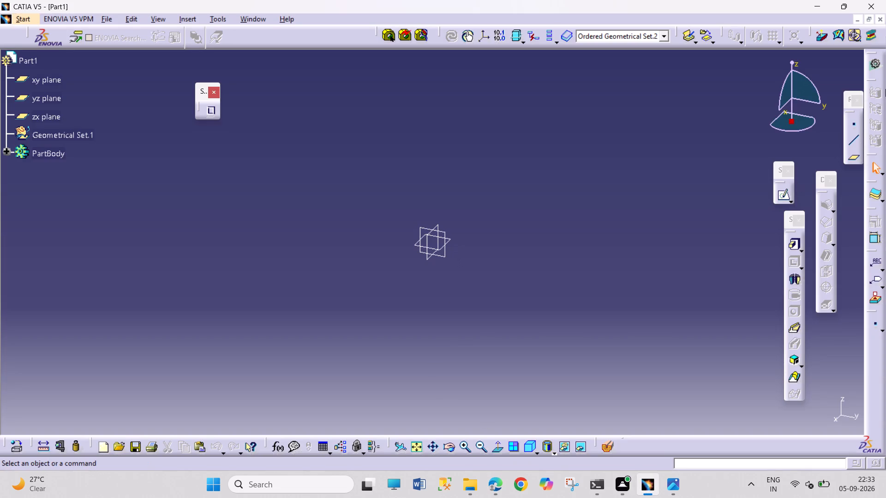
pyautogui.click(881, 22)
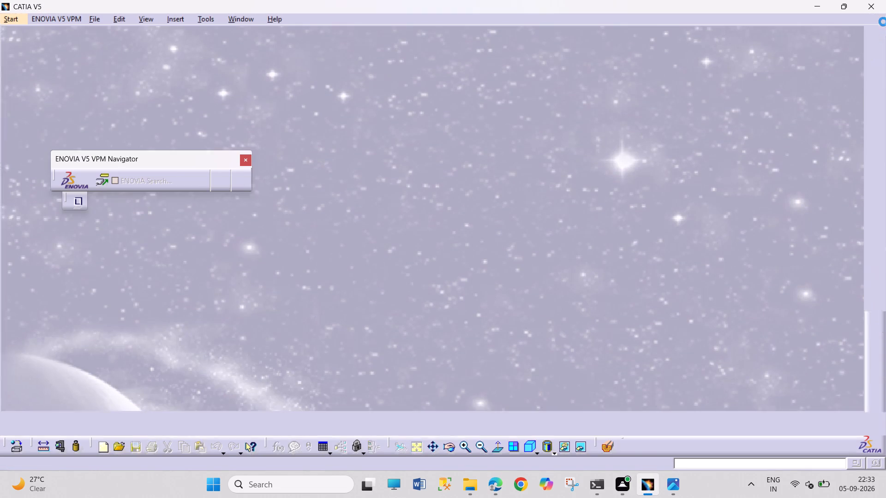
# Create a new part in the Generative Shape Design workbench.
pyautogui.click(19, 21)
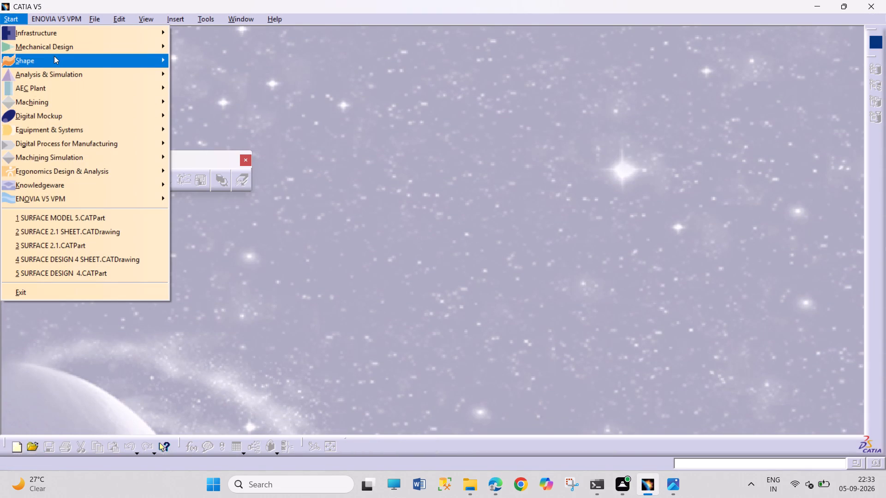
pyautogui.click(54, 56)
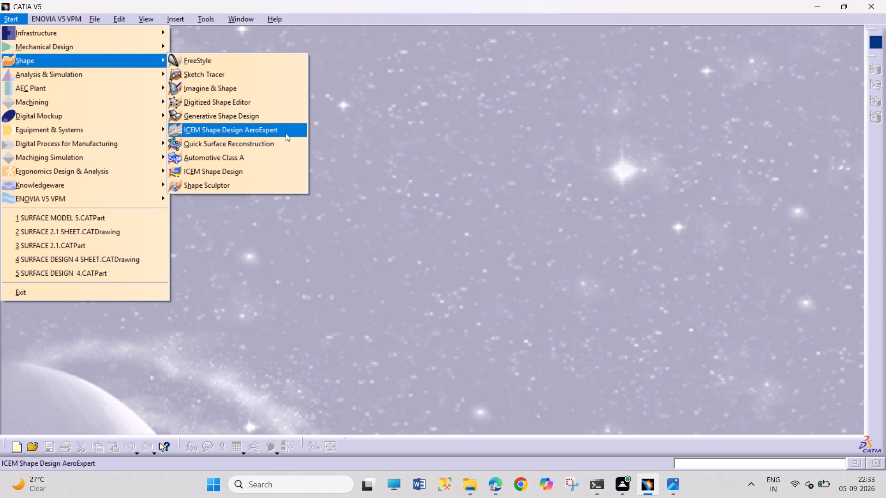
pyautogui.click(287, 119)
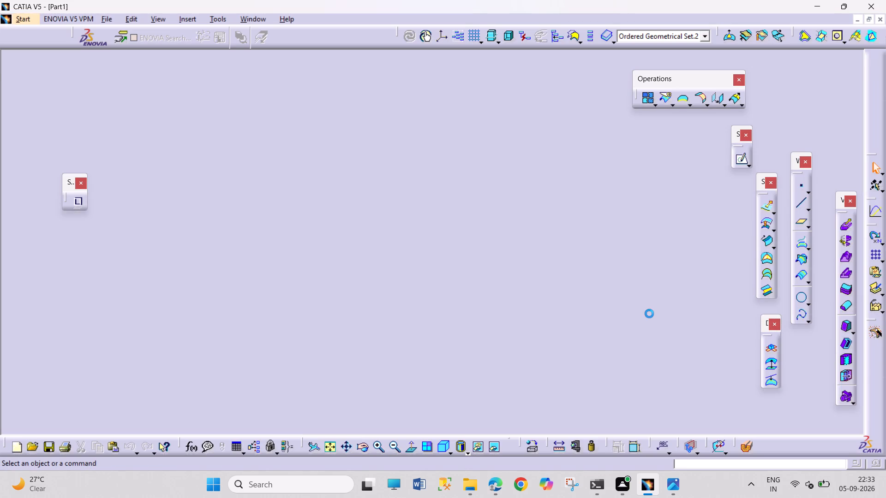
# Open a sketch on the xy plane and start the centre-point Circle command.
pyautogui.click(453, 237)
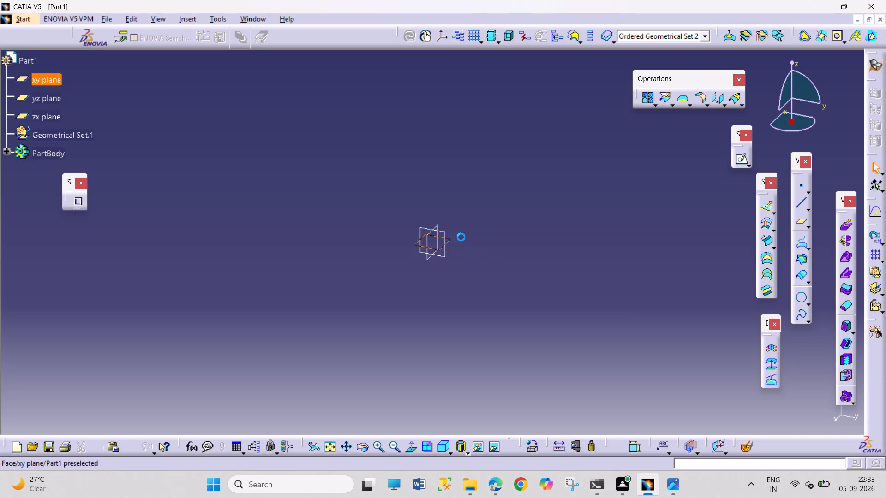
pyautogui.click(745, 159)
pyautogui.click(761, 170)
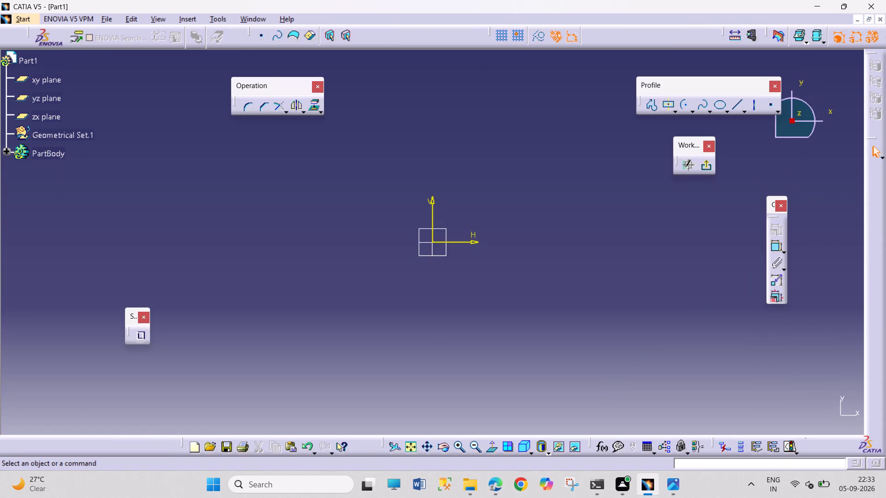
pyautogui.click(693, 108)
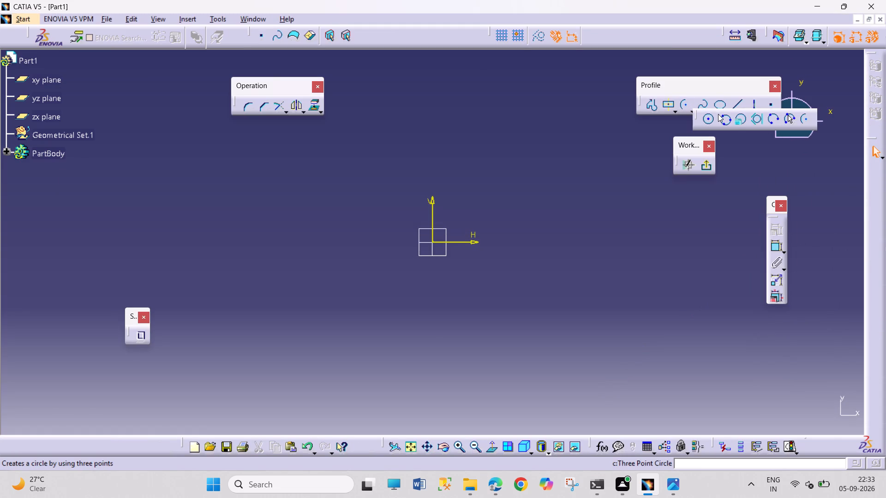
pyautogui.click(711, 115)
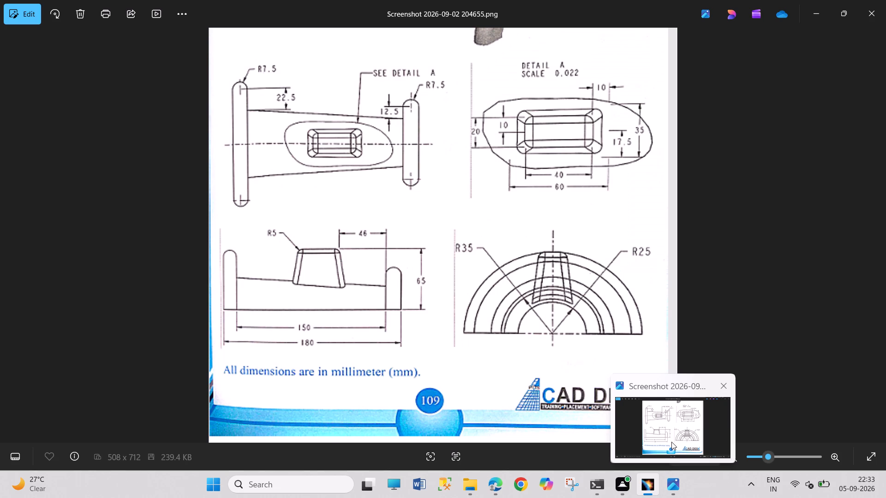
# Close the photo viewer window showing the old screenshot of another exercise drawing.
pyautogui.click(721, 387)
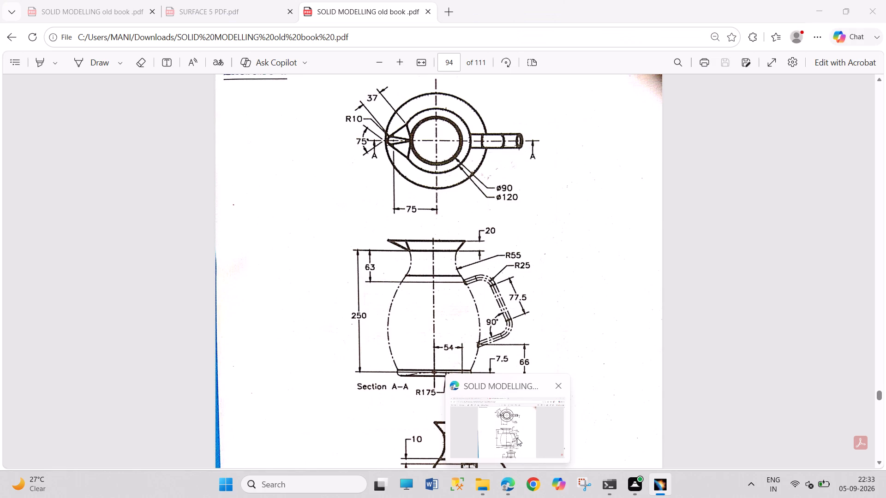
# Switch to the PDF in Edge and examine the jug's top-view diameters, section heights and base dimensions for the first sketch.
pyautogui.click(517, 437)
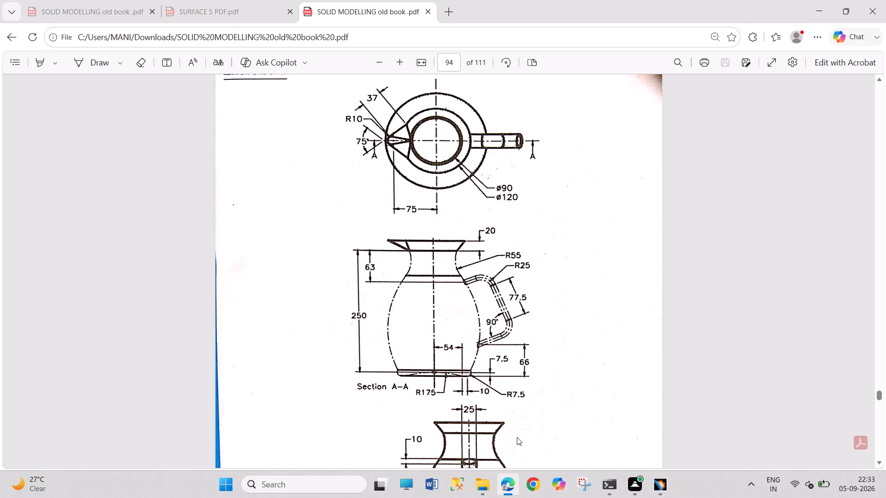
pyautogui.scroll(-3, 517, 428)
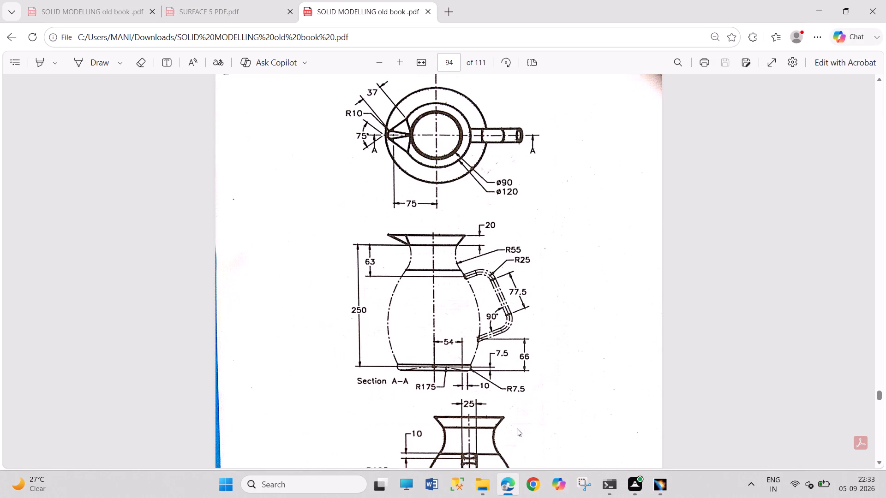
pyautogui.scroll(-1, 517, 428)
pyautogui.scroll(3, 517, 428)
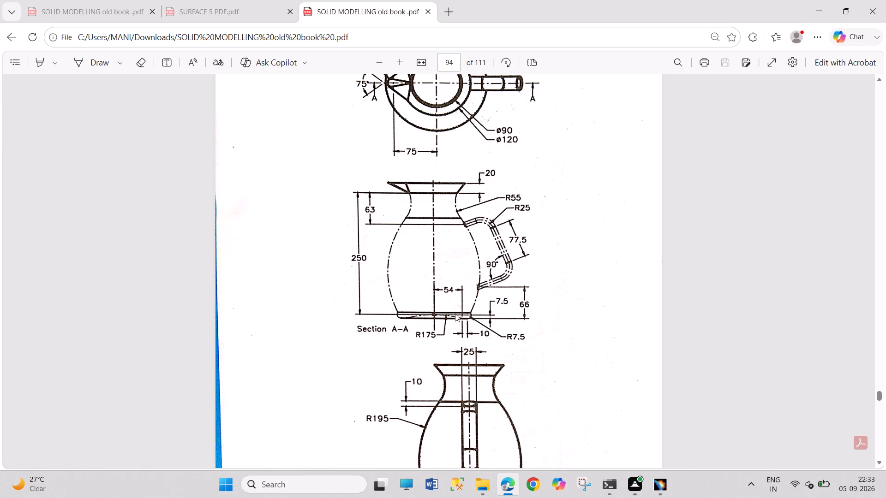
pyautogui.scroll(1, 489, 314)
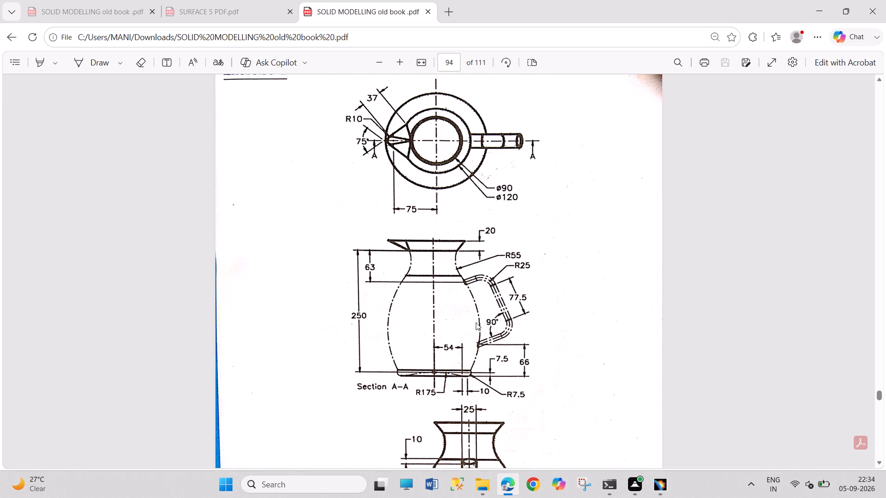
pyautogui.scroll(-1, 467, 321)
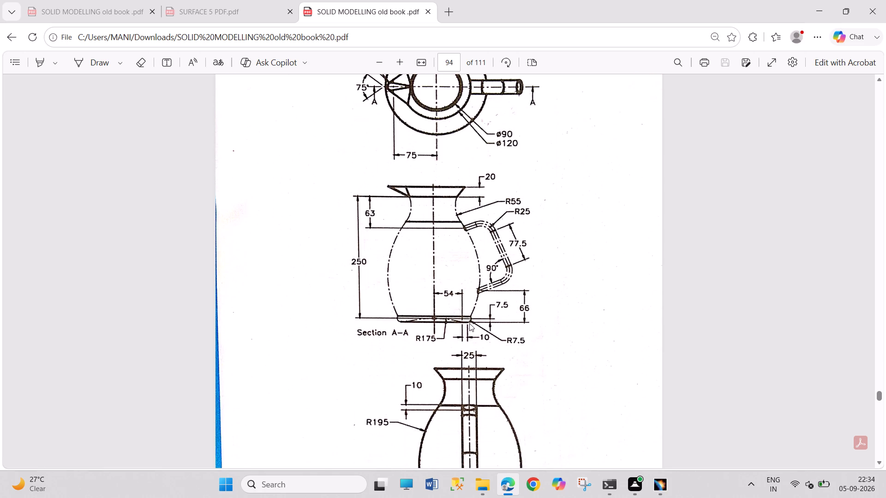
pyautogui.scroll(-1, 464, 325)
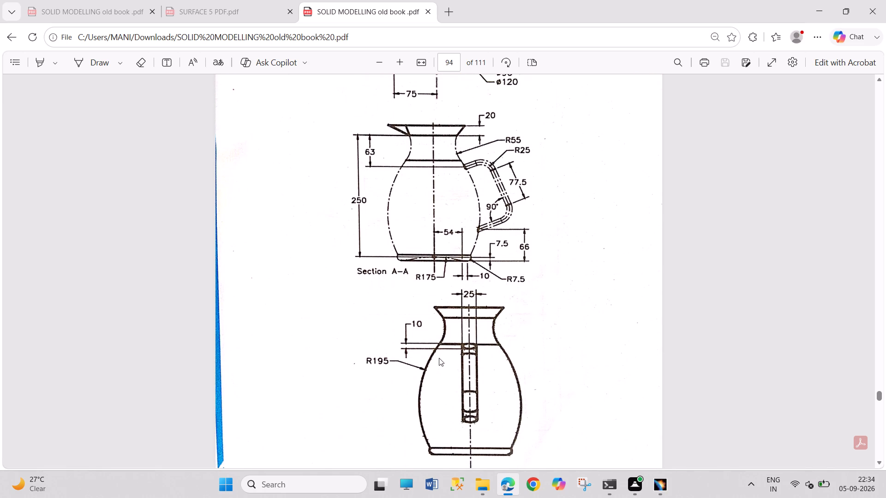
pyautogui.scroll(2, 460, 328)
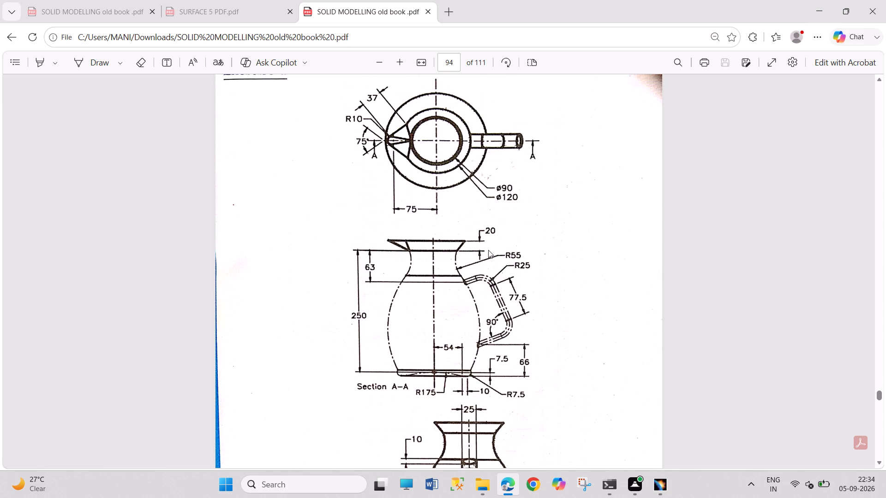
pyautogui.scroll(-1, 488, 250)
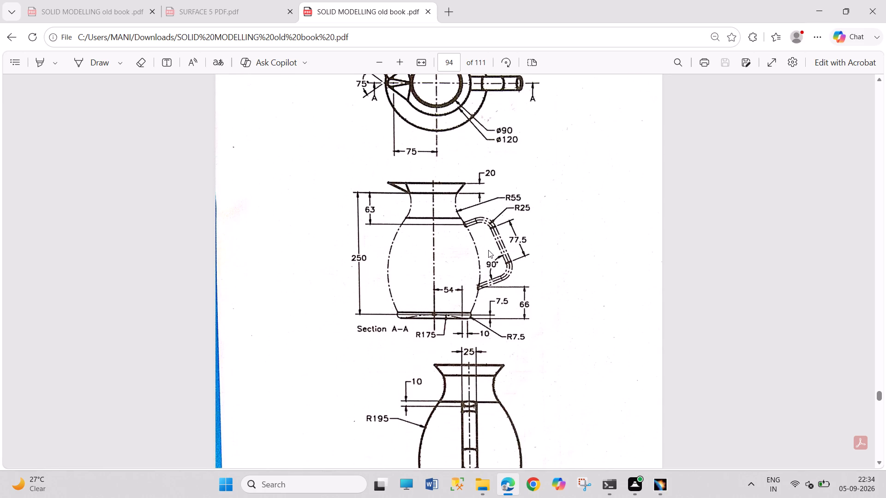
pyautogui.scroll(1, 488, 250)
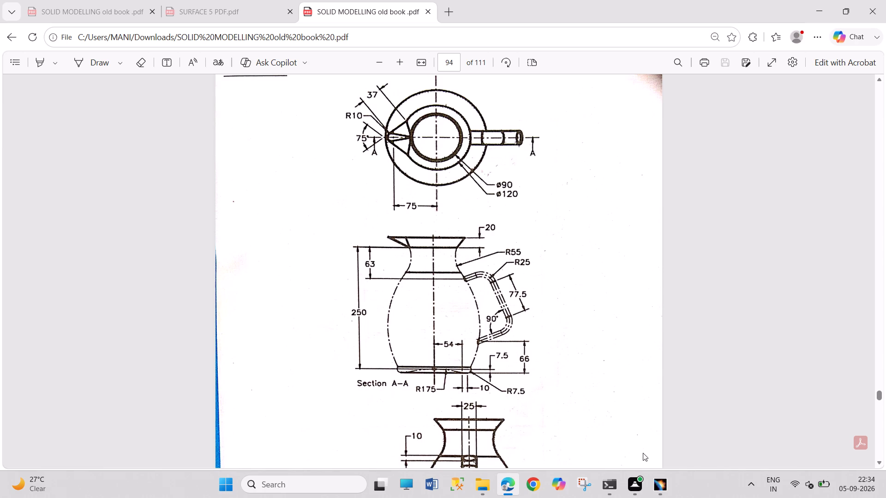
# Switch to CATIA, draw a circle centred on the sketch origin and constrain its diameter to 120 mm.
pyautogui.click(656, 482)
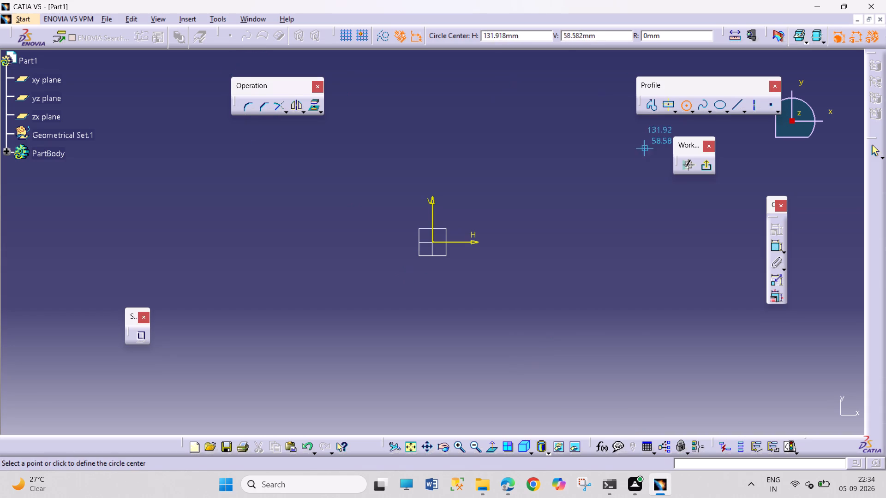
pyautogui.click(432, 240)
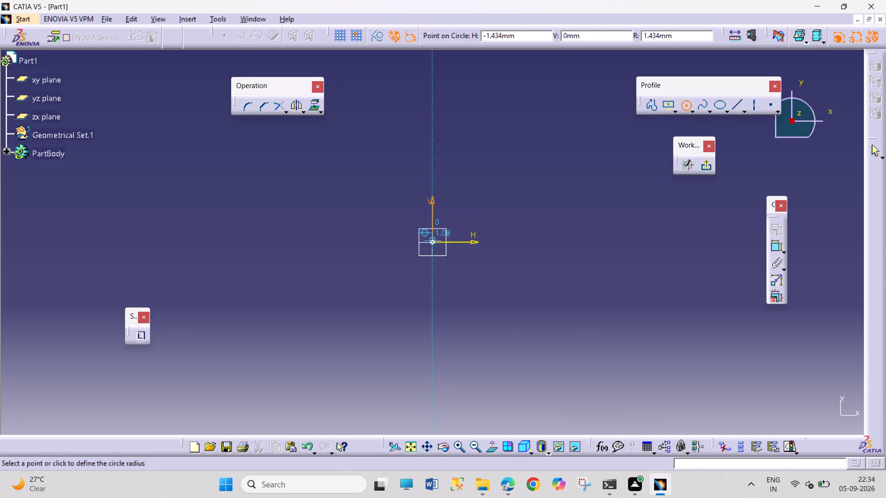
pyautogui.click(496, 306)
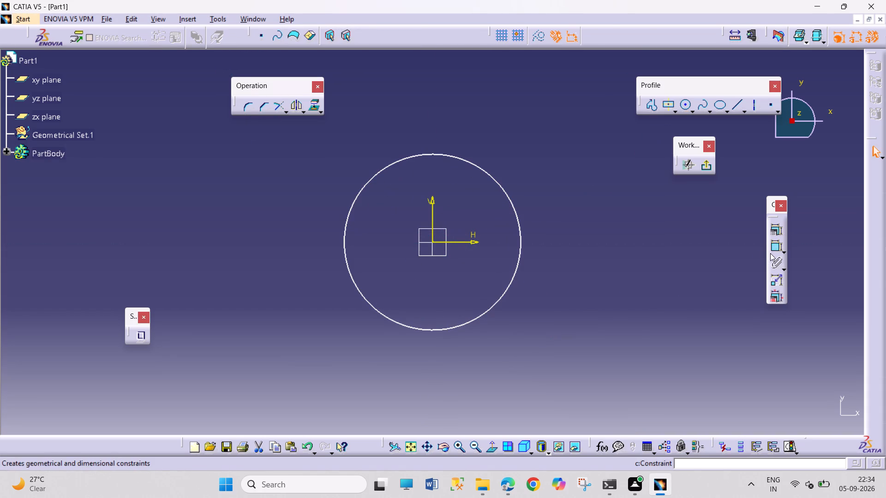
pyautogui.click(771, 252)
pyautogui.click(635, 257)
pyautogui.doubleClick(644, 255)
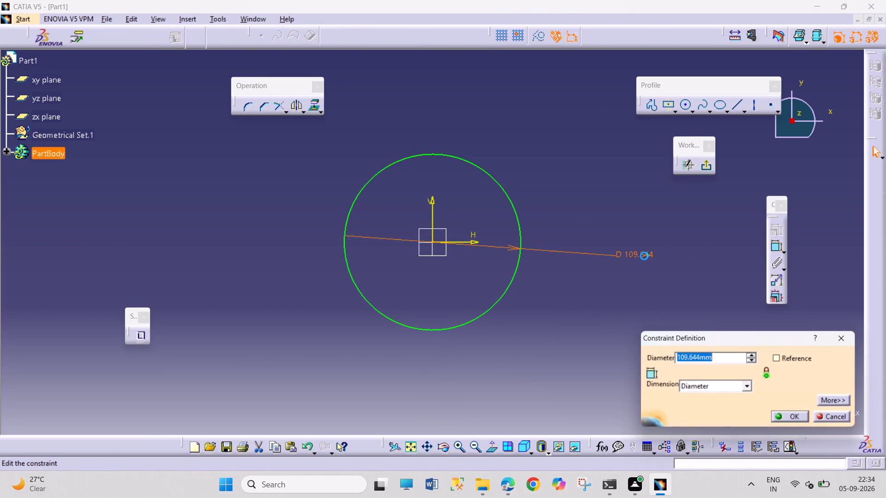
pyautogui.write('120')
pyautogui.press('Return')
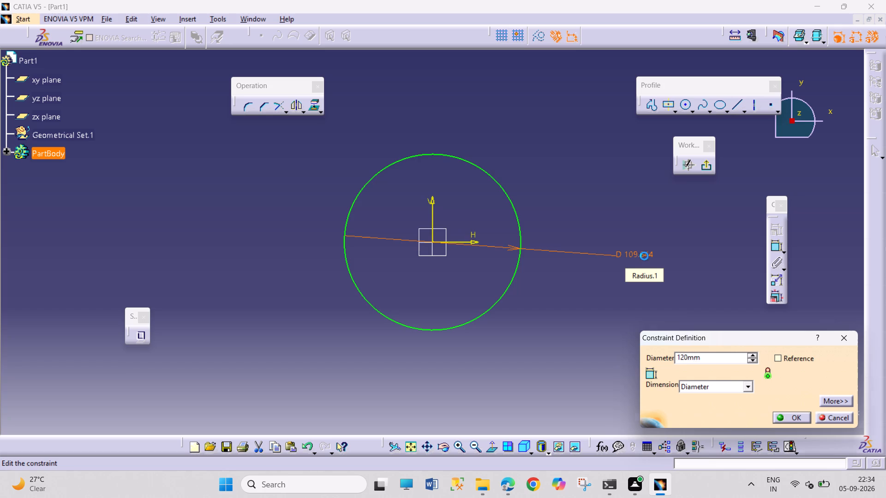
pyautogui.click(657, 226)
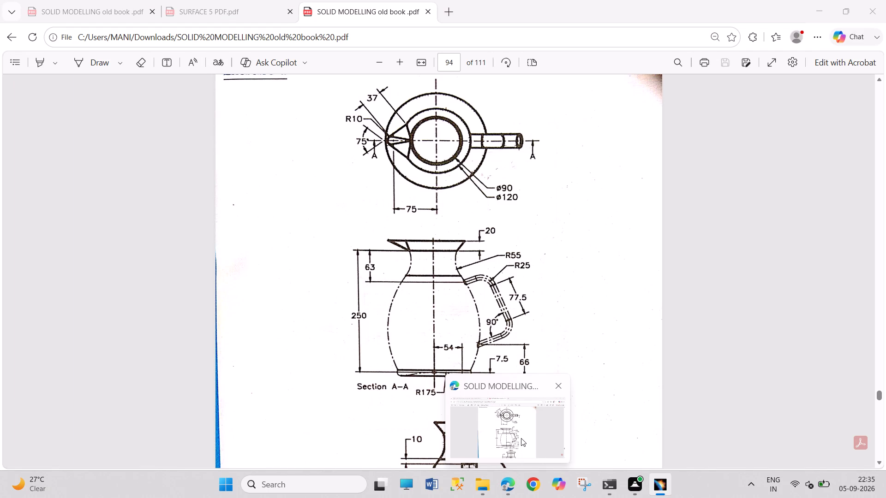
# Return to the PDF in Edge and check the jug's top, section and rear views for the body dimensions.
pyautogui.click(521, 438)
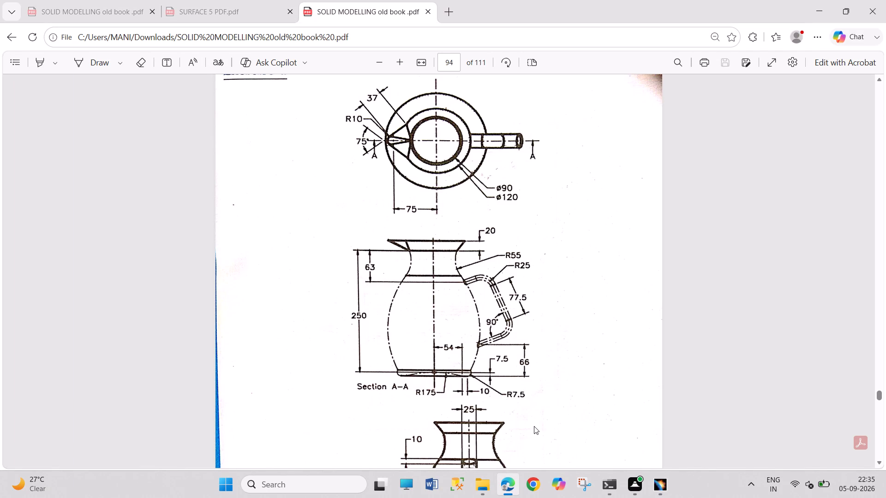
pyautogui.scroll(-2, 534, 426)
pyautogui.scroll(1, 534, 426)
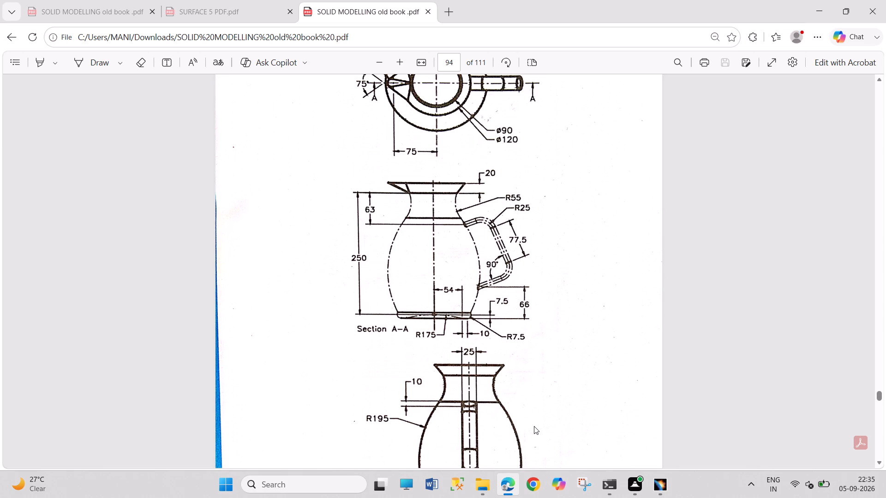
pyautogui.scroll(1, 534, 426)
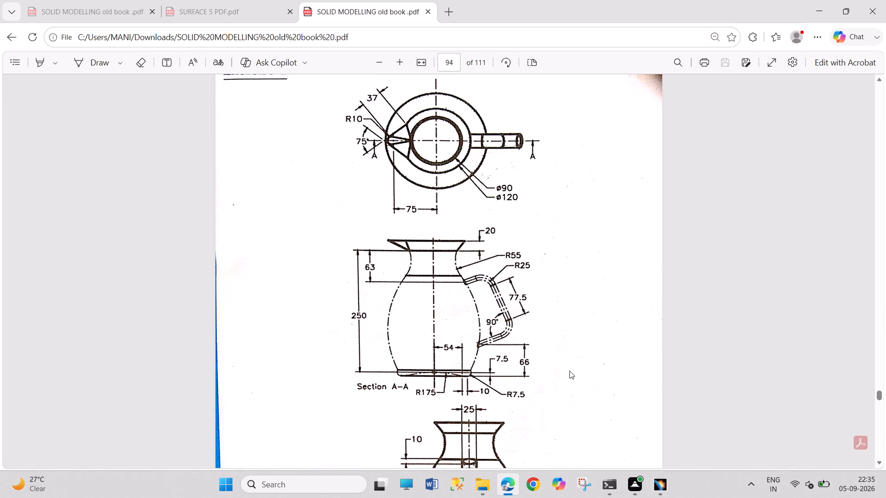
pyautogui.scroll(-2, 569, 367)
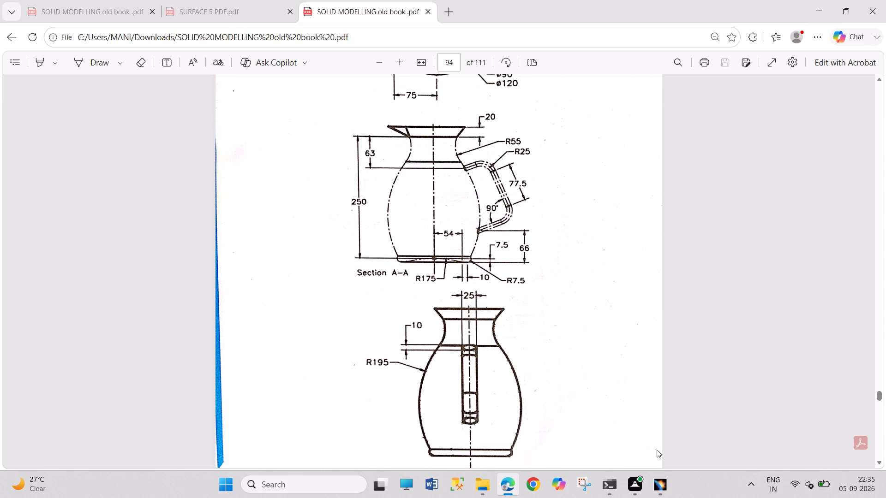
# Switch to CATIA and exit the circle sketch.
pyautogui.click(660, 479)
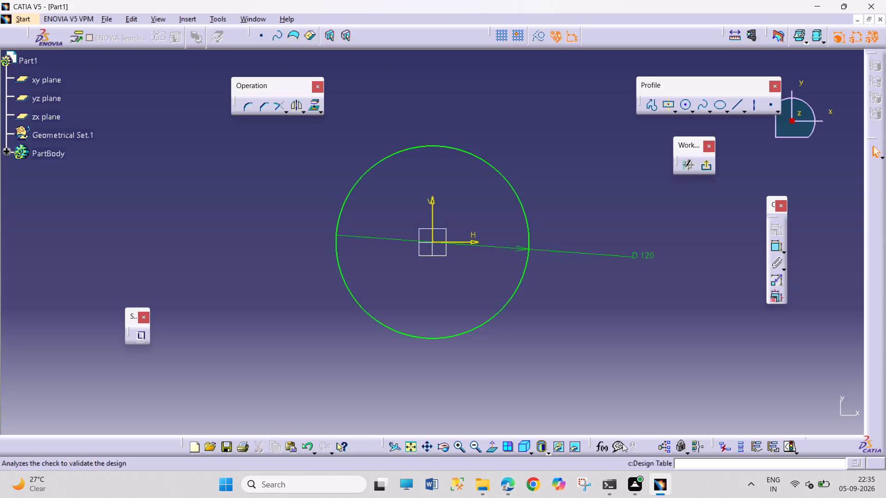
pyautogui.click(711, 166)
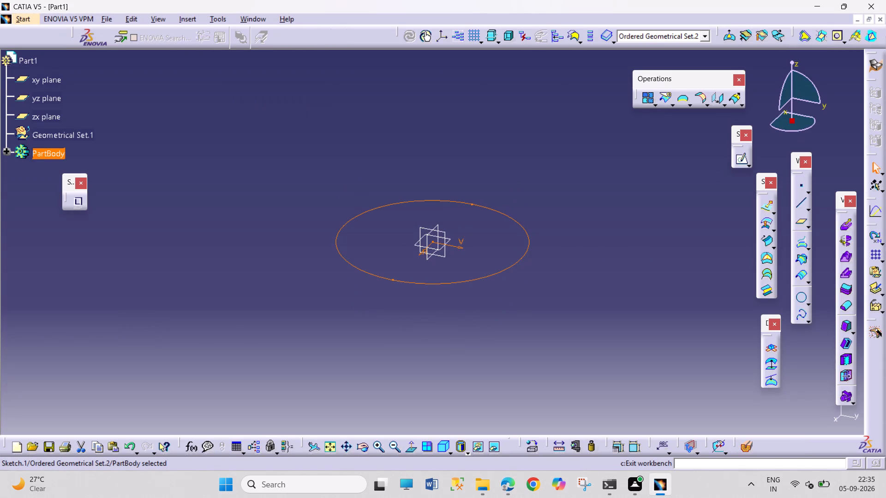
# Start defining a new reference plane based on the xy plane.
pyautogui.click(451, 238)
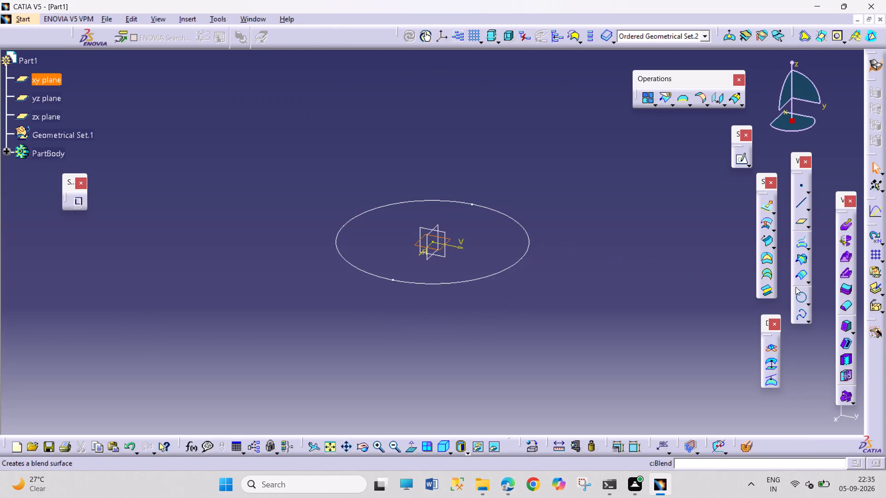
pyautogui.click(796, 225)
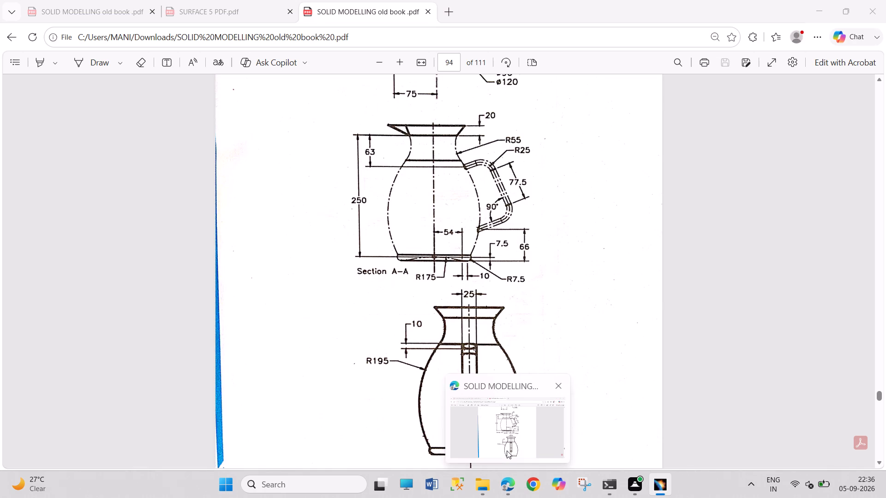
# Switch to the PDF in Edge and examine the jug's top, section and rear views for the height and diameters.
pyautogui.click(507, 451)
pyautogui.scroll(2, 522, 428)
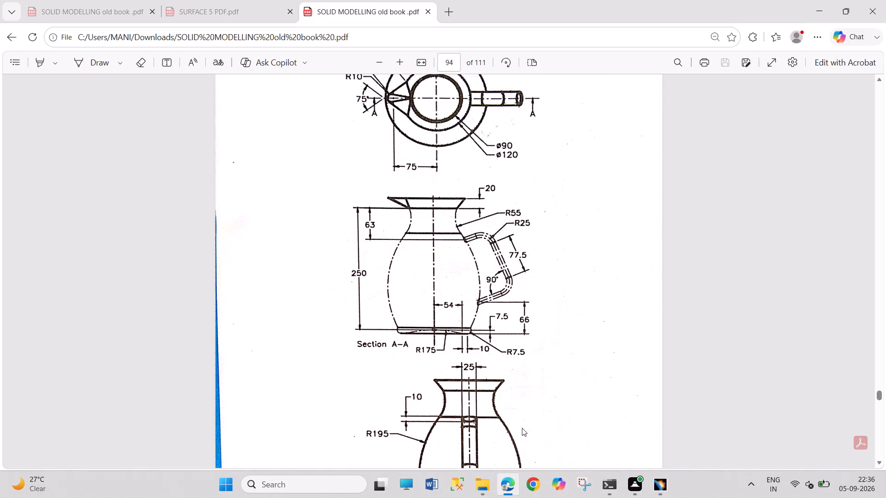
pyautogui.scroll(1, 522, 428)
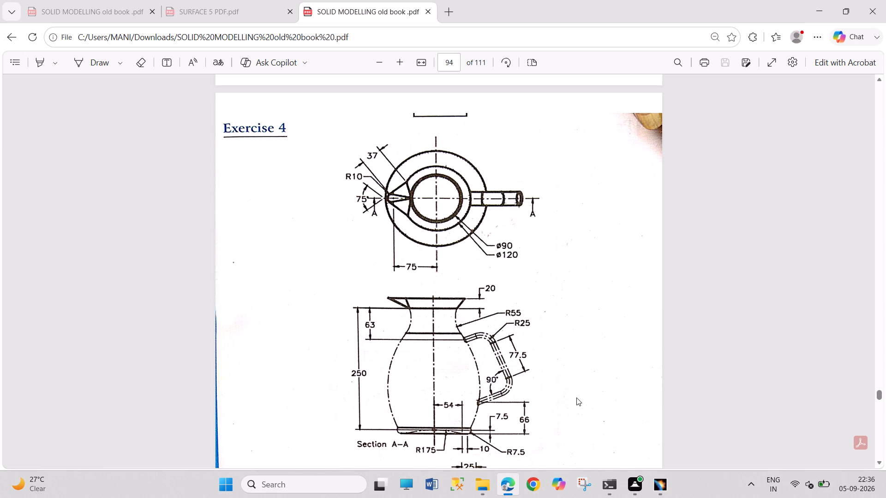
pyautogui.scroll(-4, 576, 397)
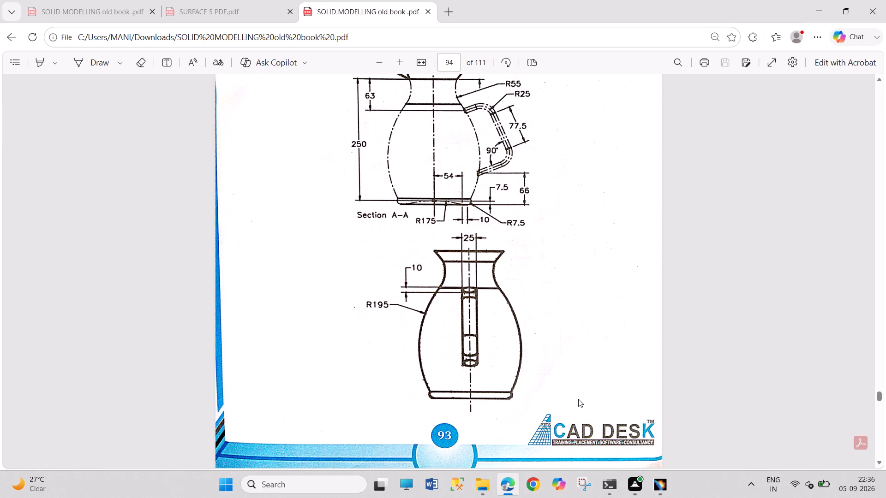
pyautogui.scroll(2, 578, 399)
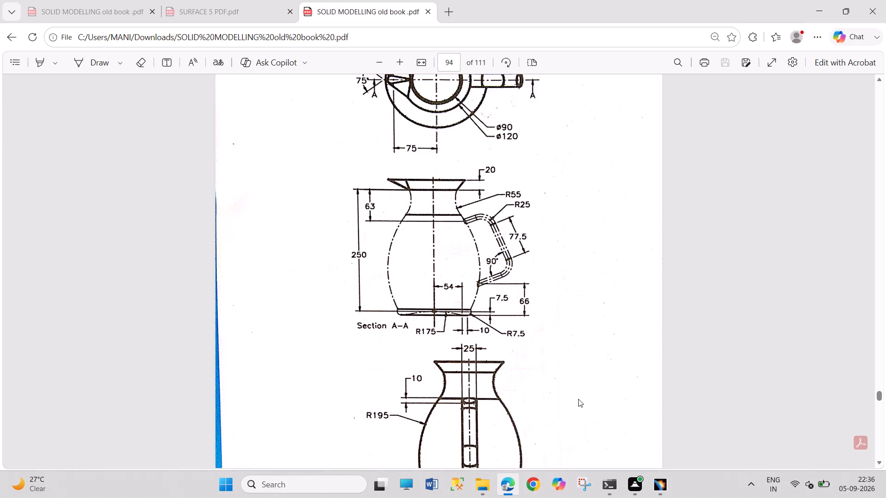
pyautogui.scroll(2, 578, 399)
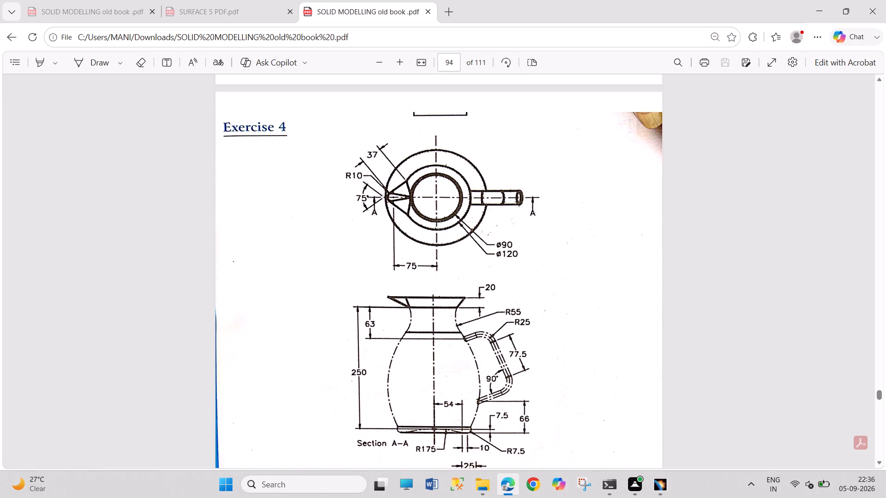
pyautogui.scroll(1, 505, 365)
pyautogui.scroll(-1, 505, 366)
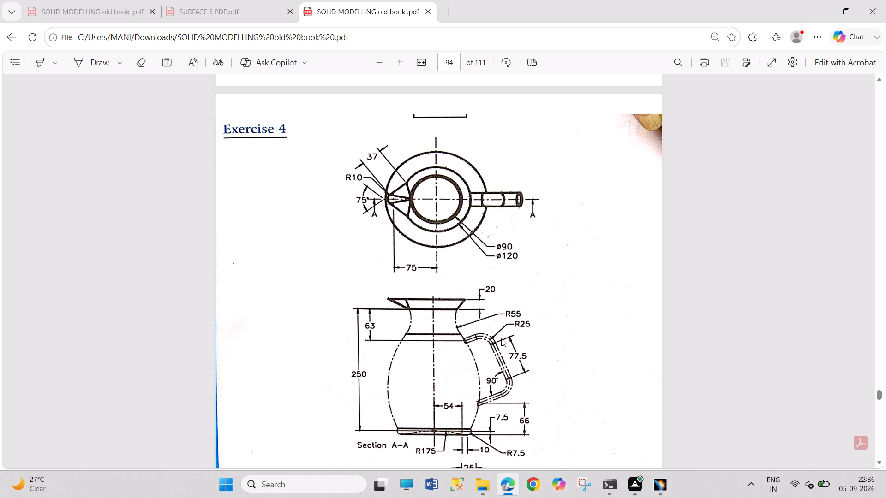
pyautogui.scroll(-3, 501, 338)
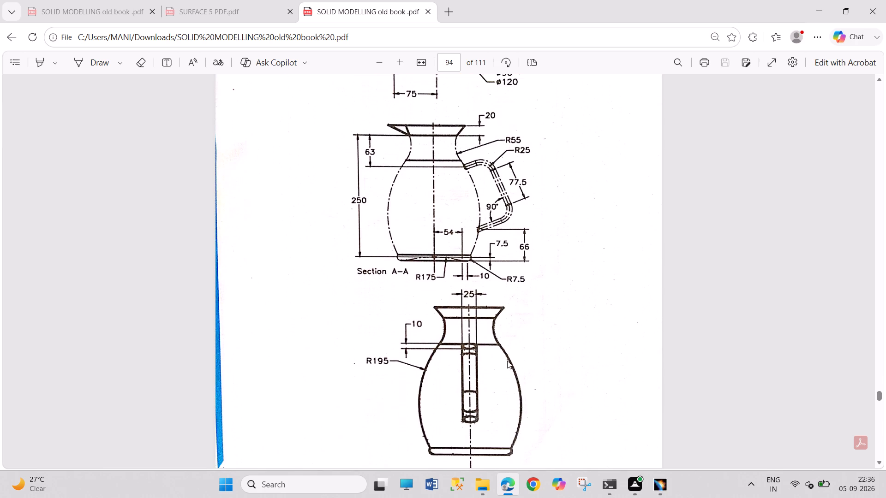
pyautogui.scroll(1, 507, 361)
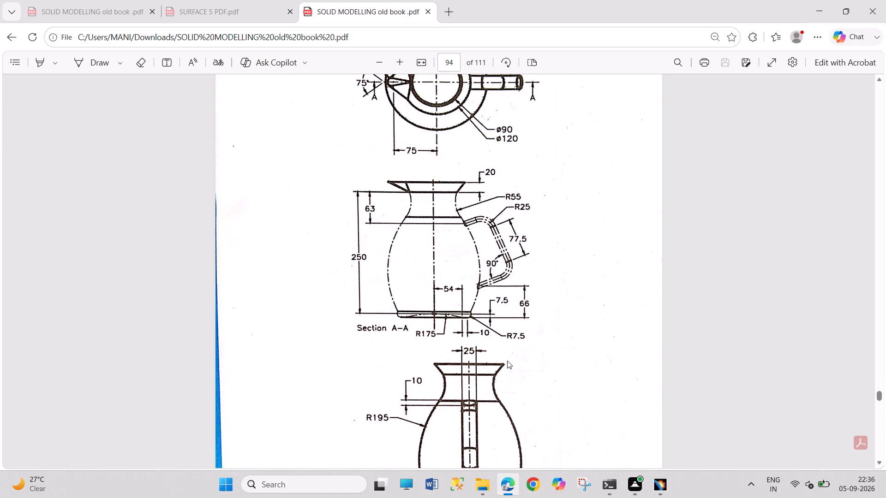
pyautogui.scroll(-1, 507, 361)
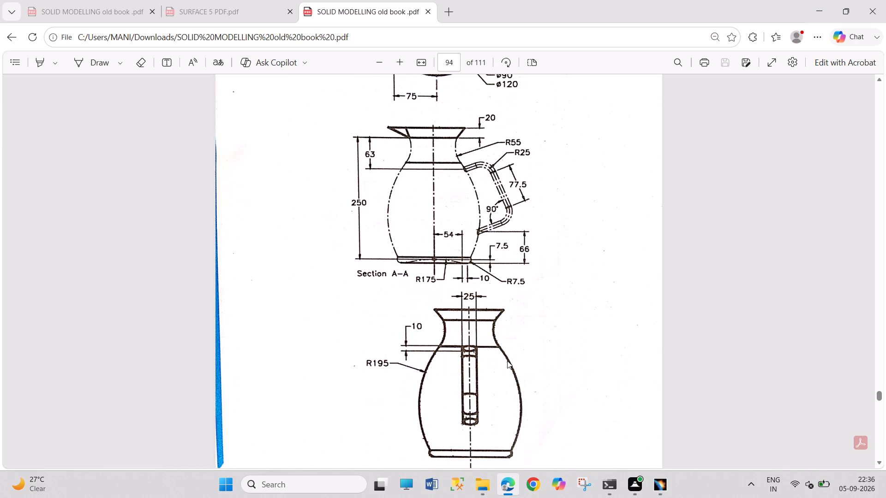
pyautogui.scroll(1, 507, 361)
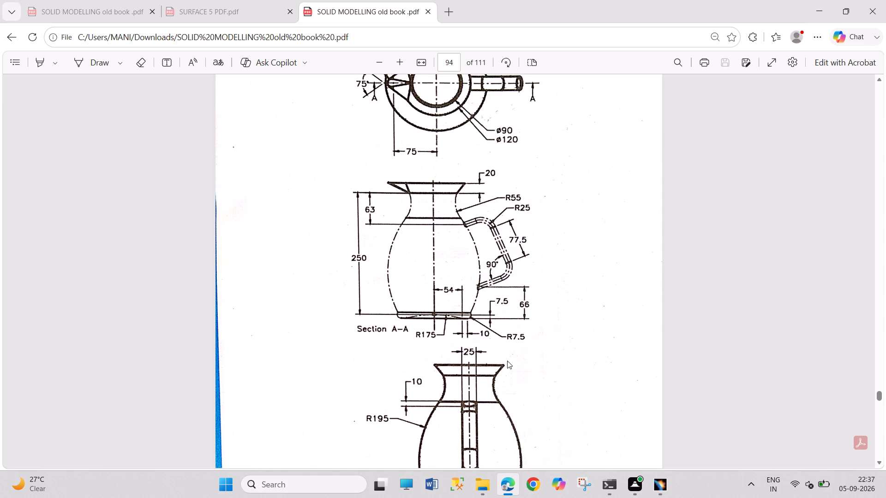
pyautogui.scroll(1, 507, 361)
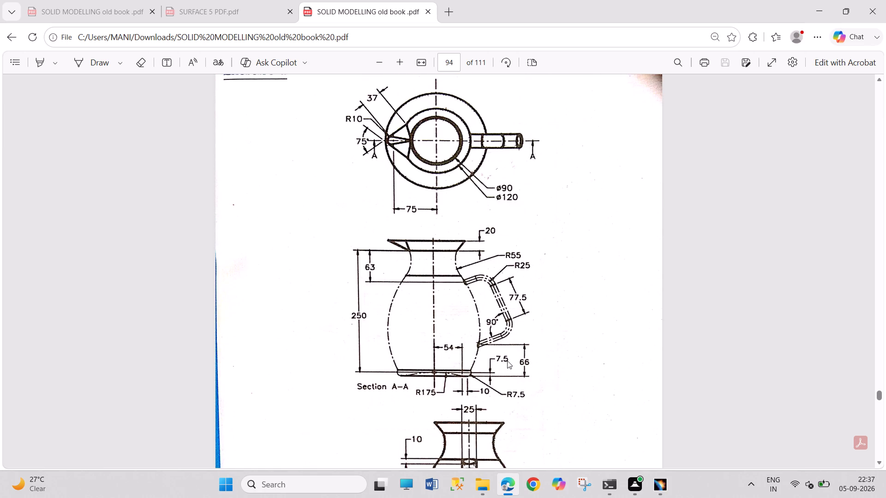
pyautogui.scroll(1, 507, 361)
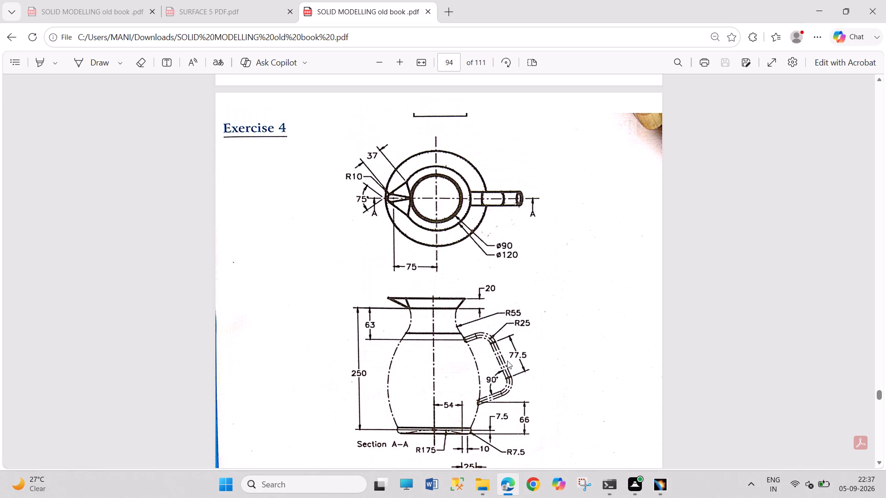
# Switch to CATIA and create the plane offset 250 mm from the xy plane.
pyautogui.click(660, 482)
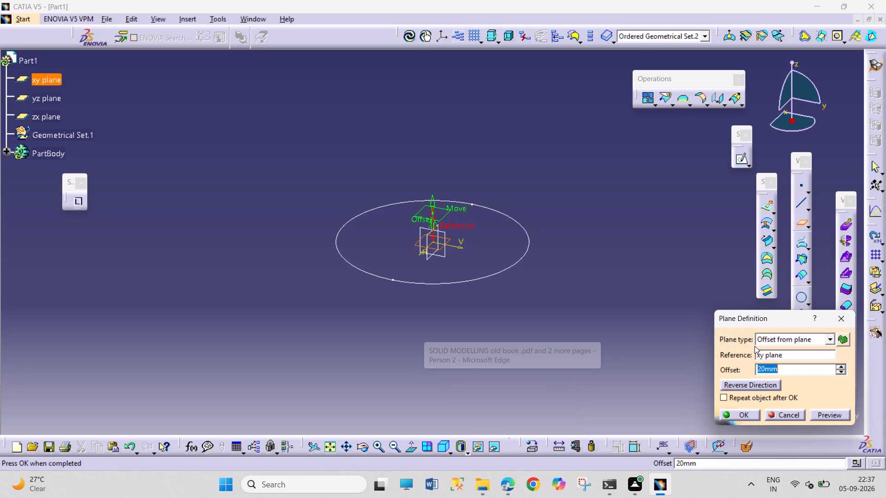
pyautogui.write('250')
pyautogui.press('Return')
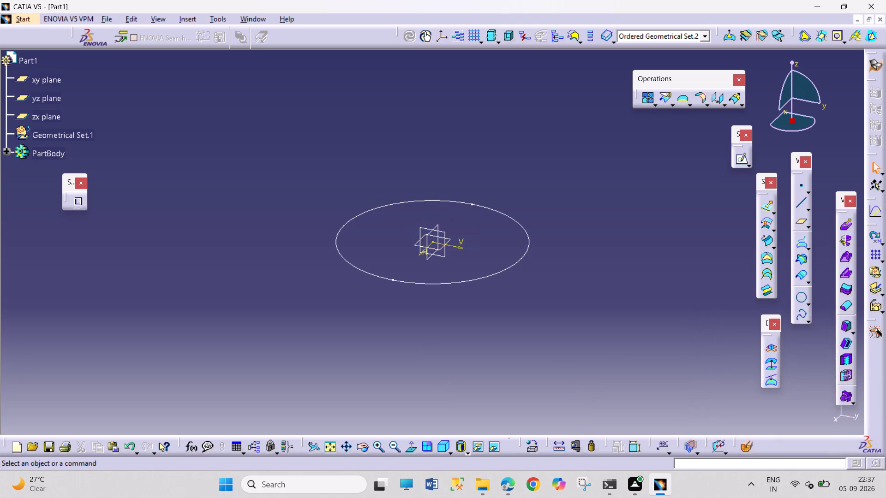
pyautogui.click(593, 334)
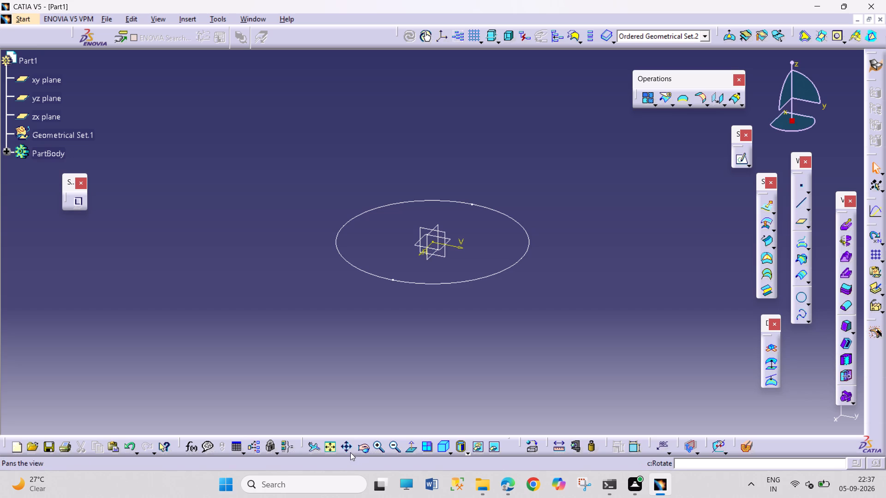
# Start a sketch on the new offset plane and draw a circle about 82 mm in diameter centred on the origin.
pyautogui.click(338, 452)
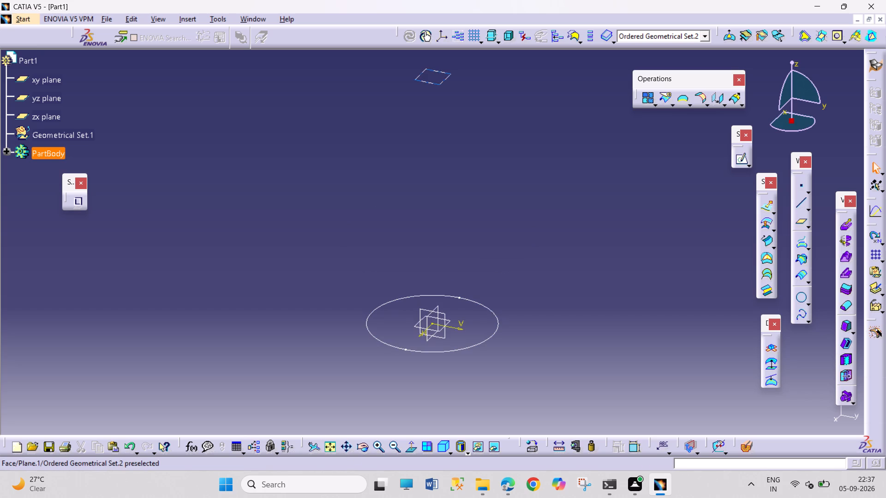
pyautogui.click(443, 83)
pyautogui.click(739, 155)
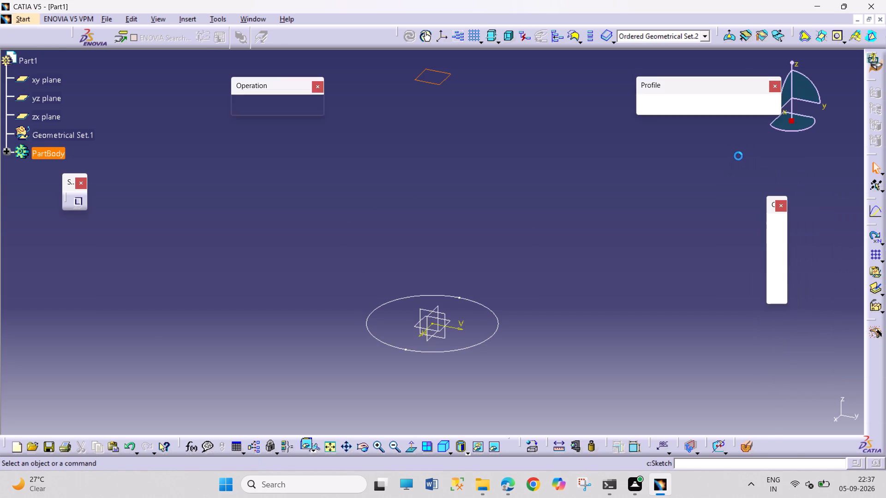
pyautogui.click(417, 448)
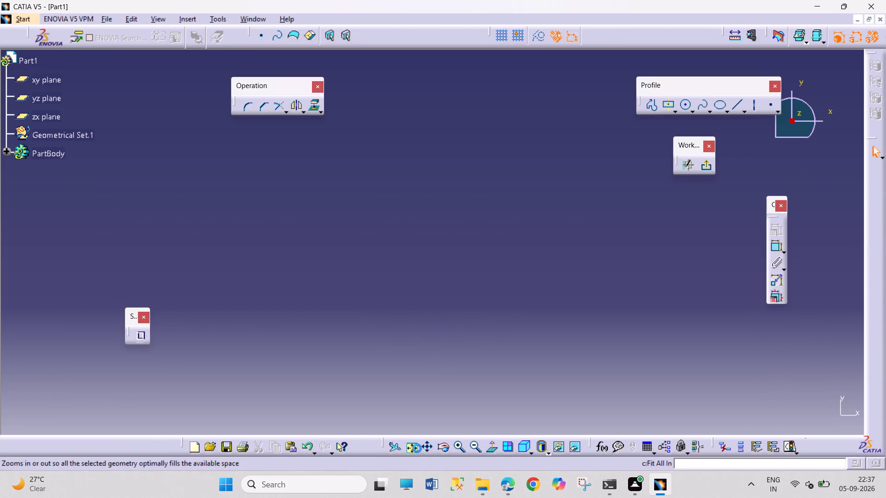
pyautogui.click(458, 445)
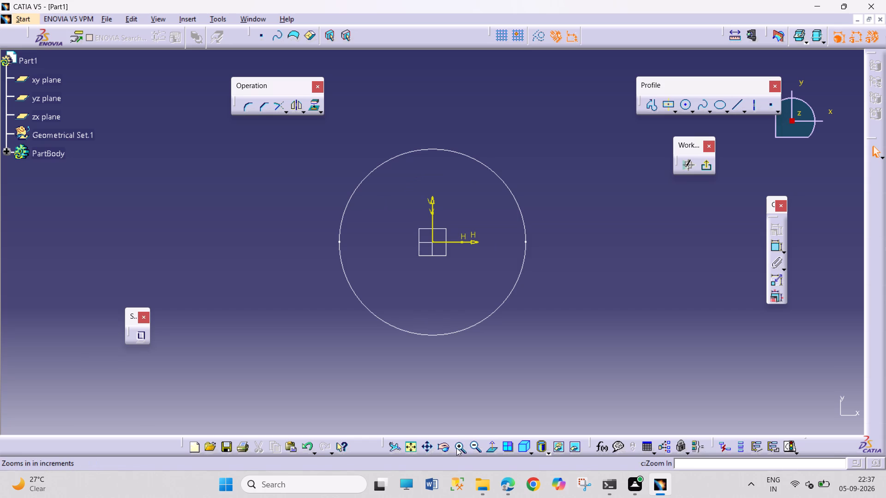
pyautogui.click(465, 447)
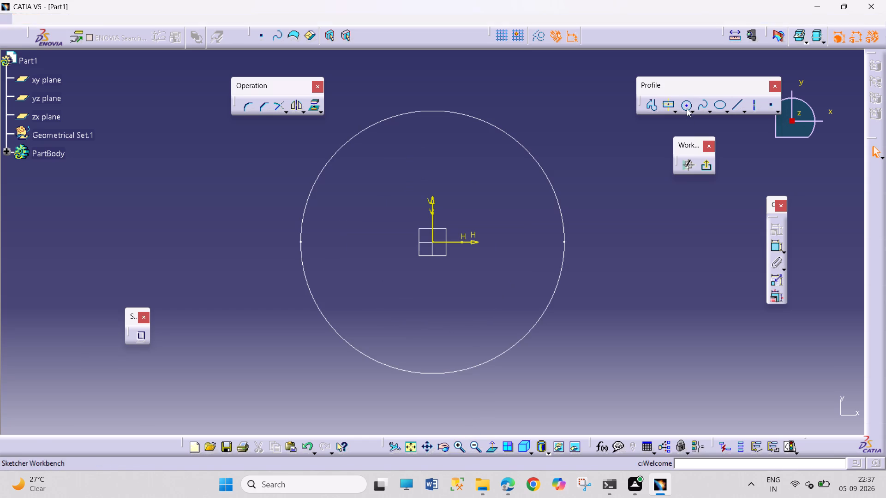
pyautogui.click(687, 108)
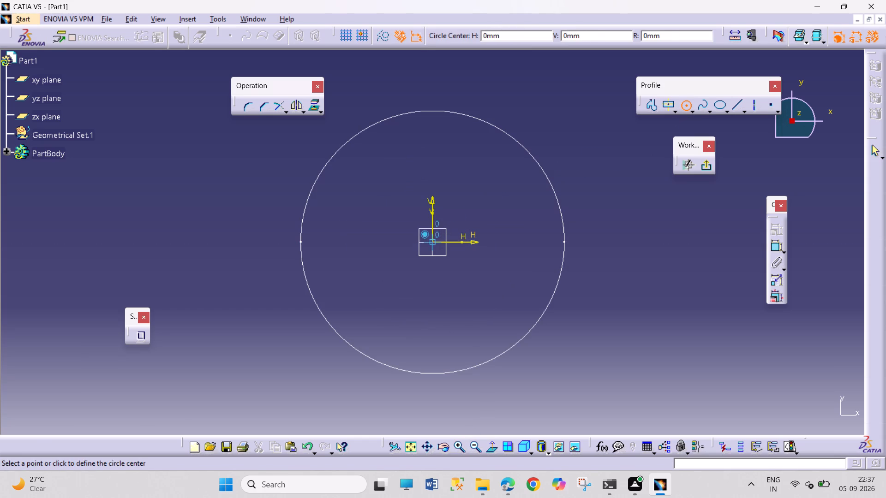
pyautogui.click(433, 244)
pyautogui.click(482, 318)
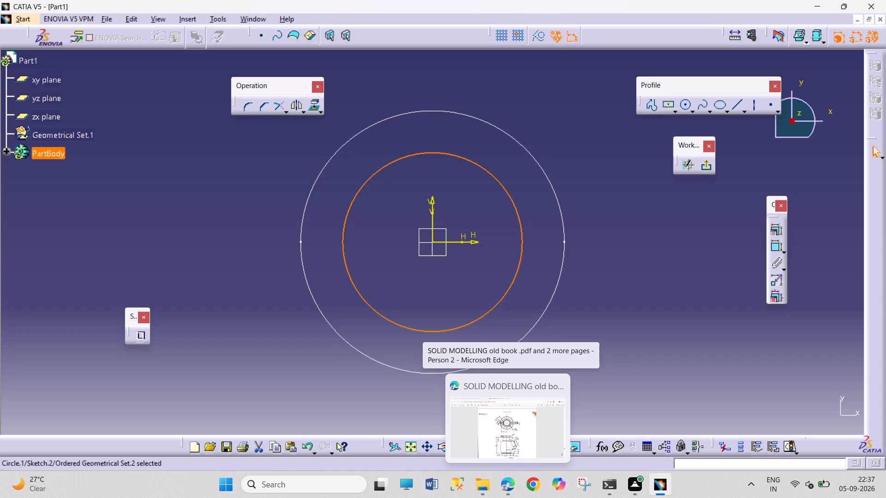
# Constrain the upper circle's diameter to 90 mm and exit the sketch.
pyautogui.click(773, 244)
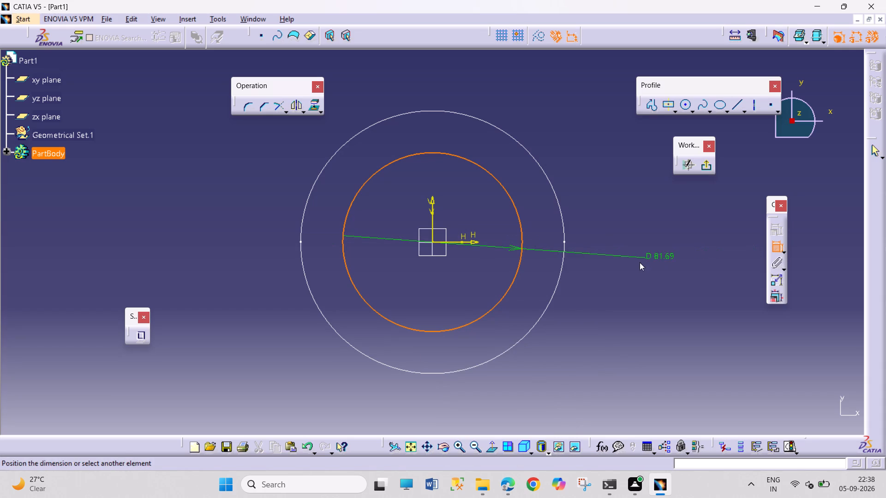
pyautogui.click(640, 262)
pyautogui.doubleClick(645, 261)
pyautogui.write('90')
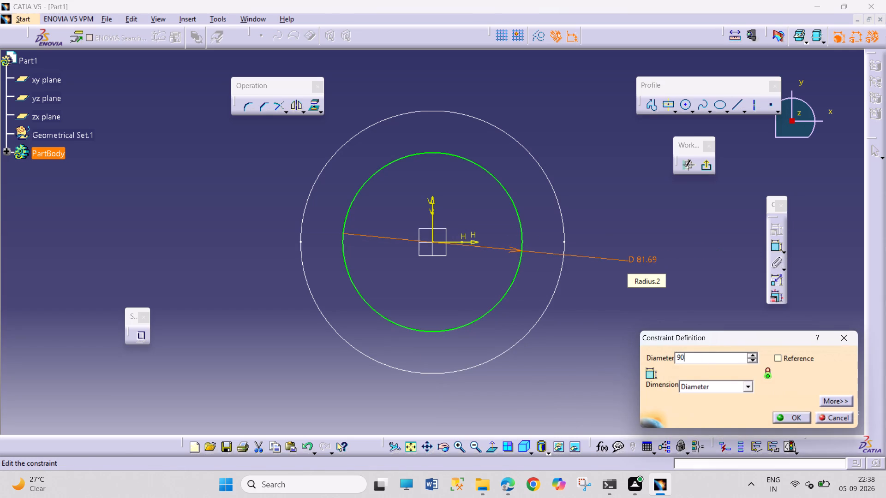
pyautogui.press('Return')
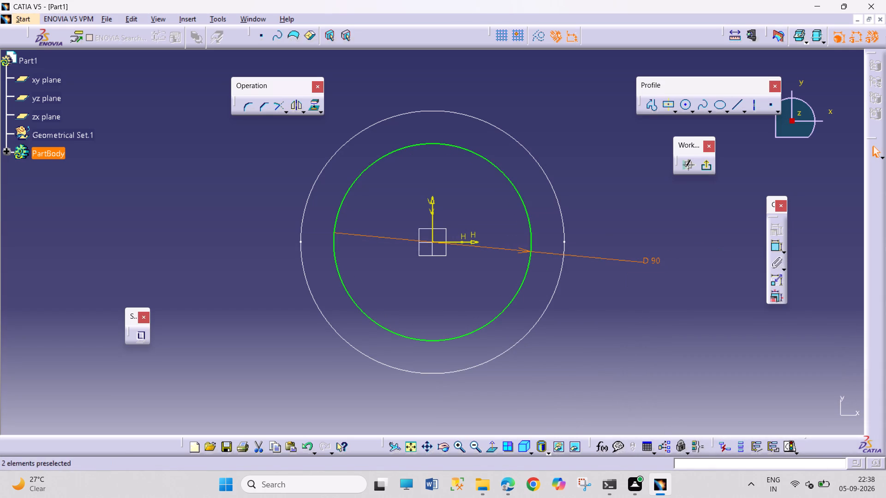
pyautogui.click(677, 280)
pyautogui.click(710, 167)
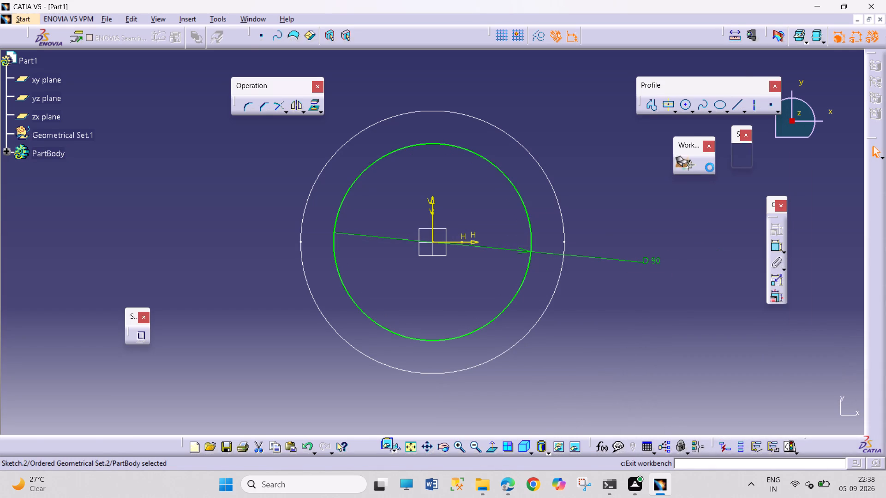
pyautogui.click(693, 272)
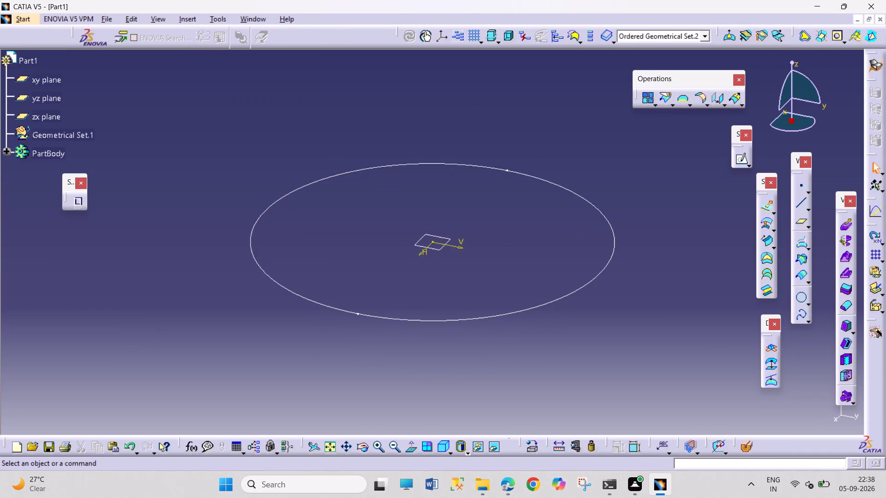
pyautogui.click(336, 447)
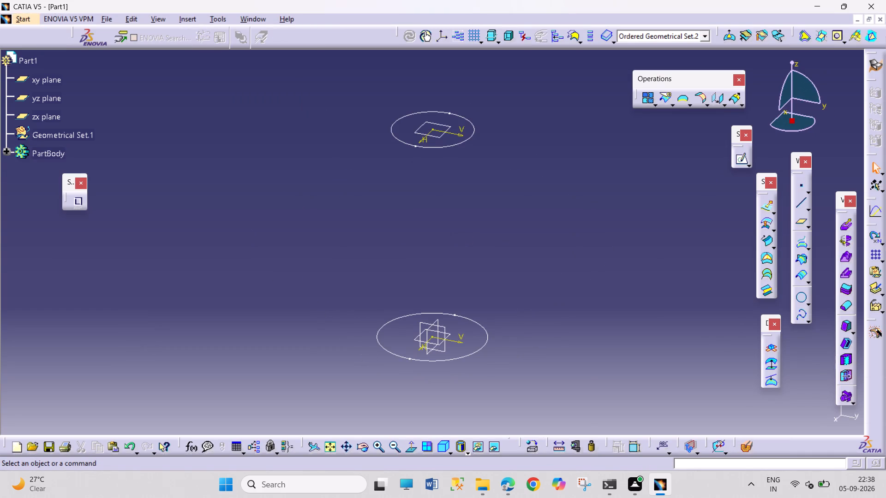
pyautogui.click(558, 330)
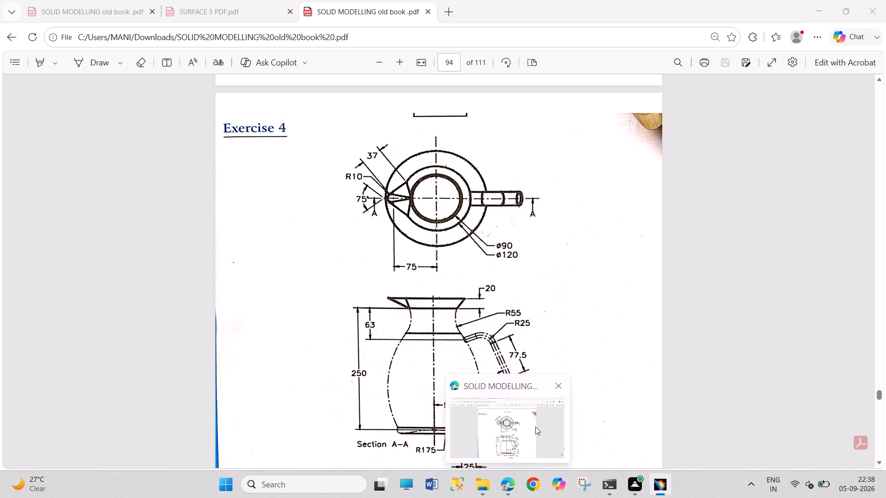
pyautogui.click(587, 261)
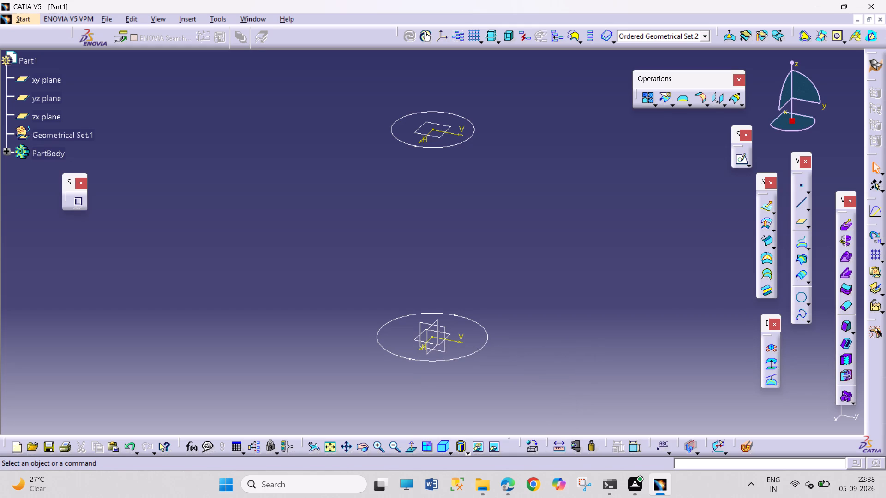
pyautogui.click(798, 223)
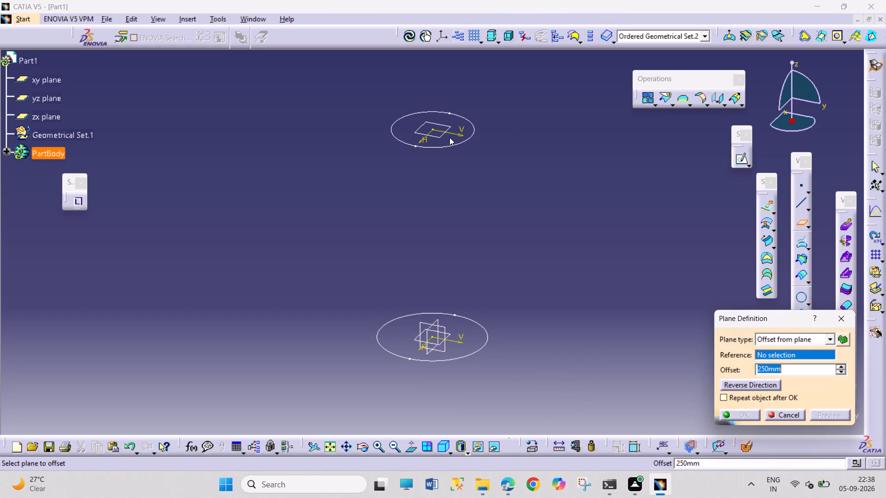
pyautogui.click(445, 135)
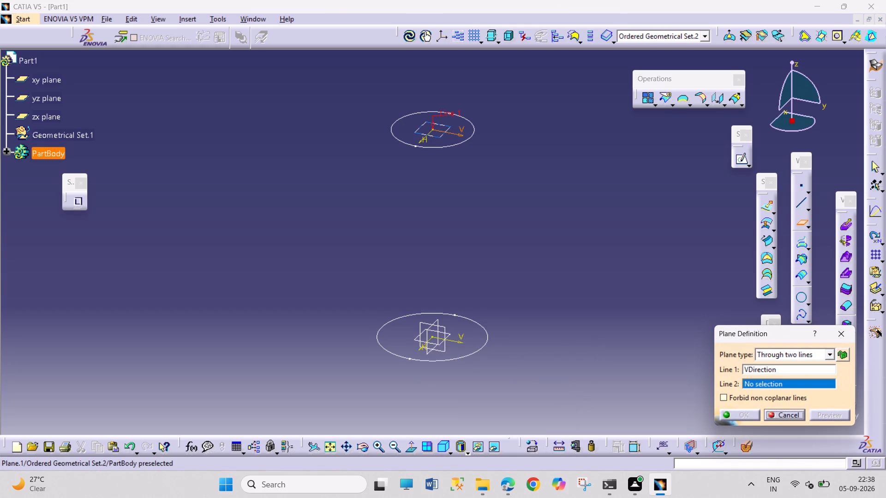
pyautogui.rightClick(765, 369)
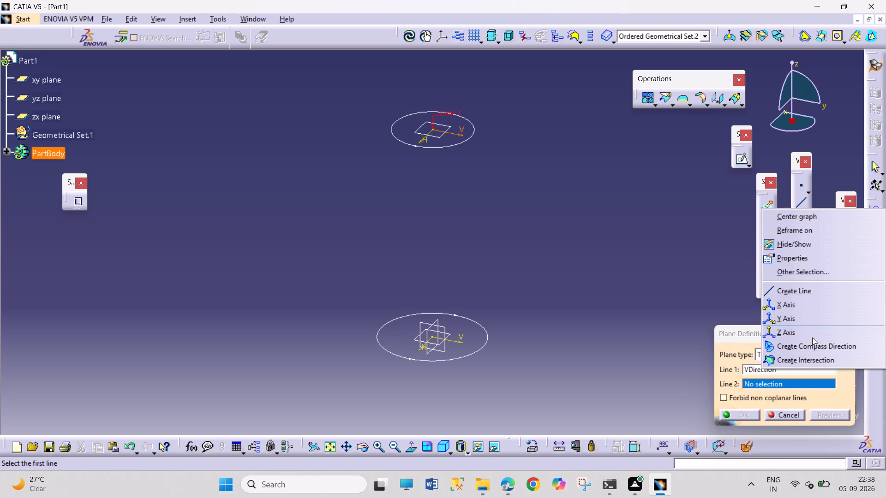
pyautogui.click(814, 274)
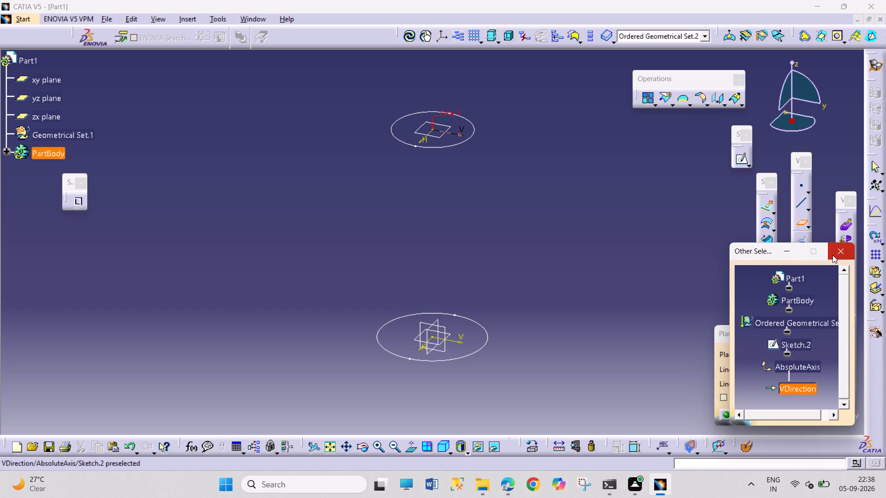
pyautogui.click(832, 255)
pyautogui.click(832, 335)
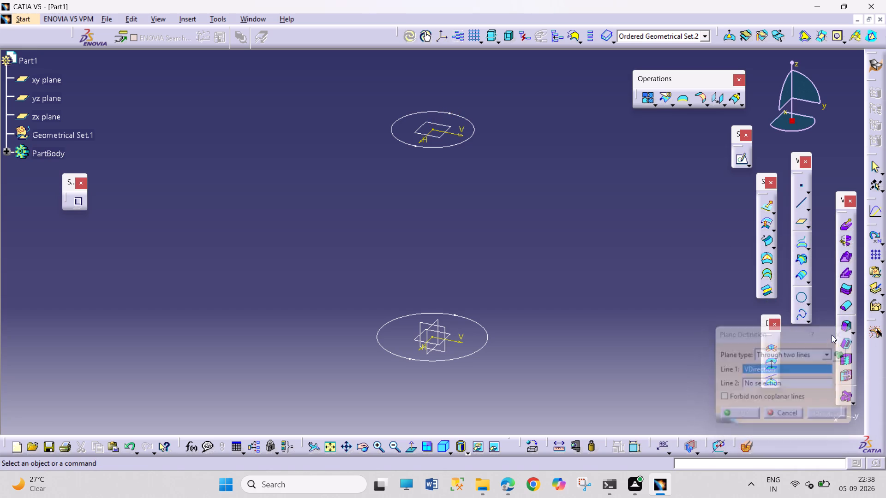
# Create a plane offset 20 mm above the existing plane that holds the 90 mm circle.
pyautogui.click(804, 226)
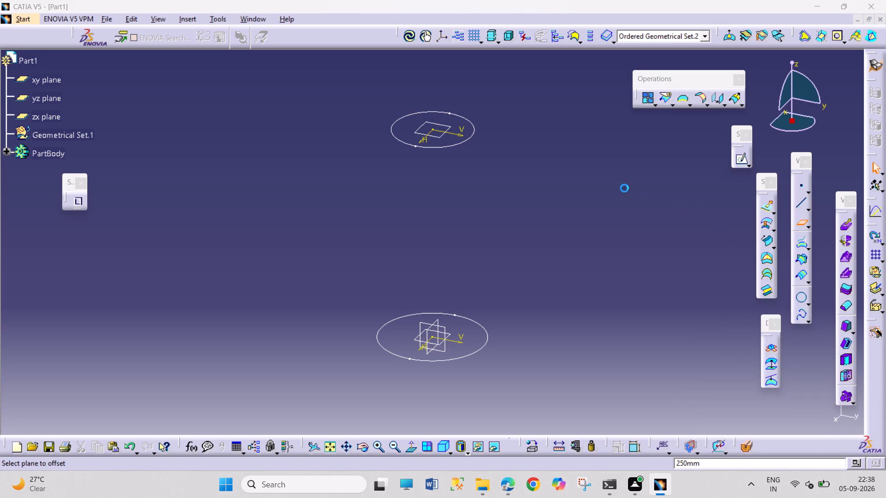
pyautogui.click(450, 126)
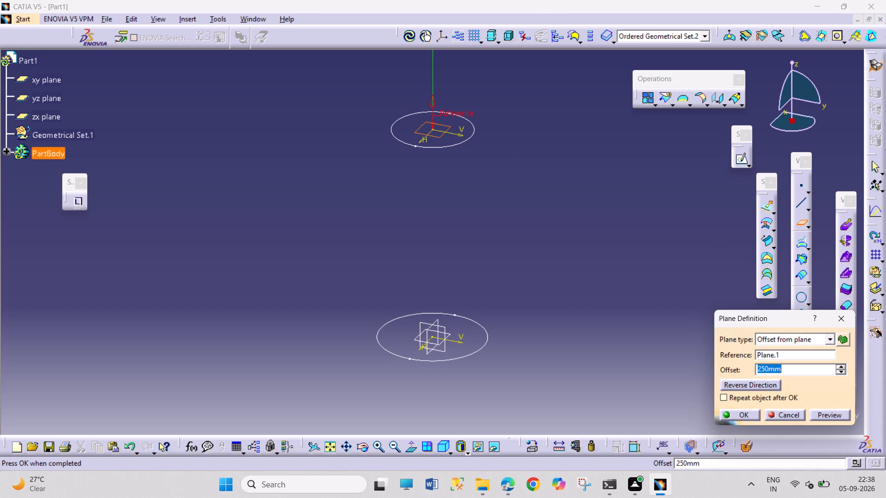
pyautogui.write('20')
pyautogui.press('Return')
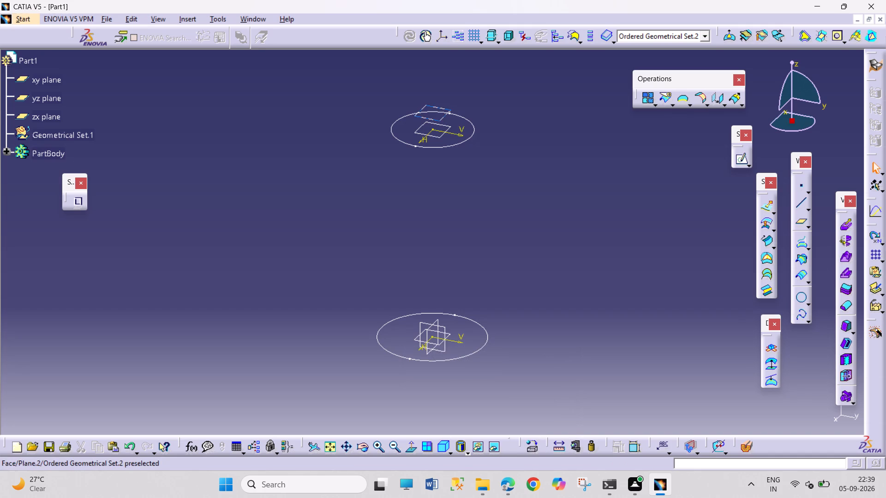
# Start a sketch on the new top plane and draw a circle about 149 mm in diameter centred on the origin.
pyautogui.click(445, 116)
pyautogui.click(742, 160)
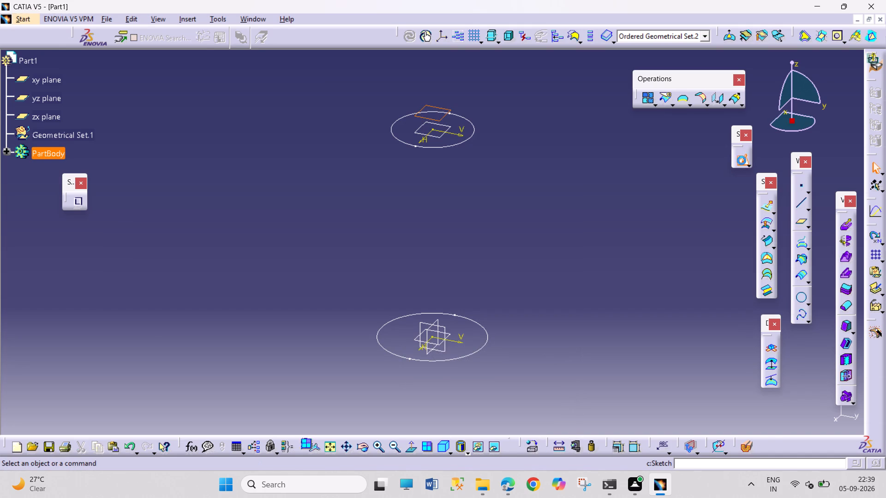
pyautogui.click(411, 452)
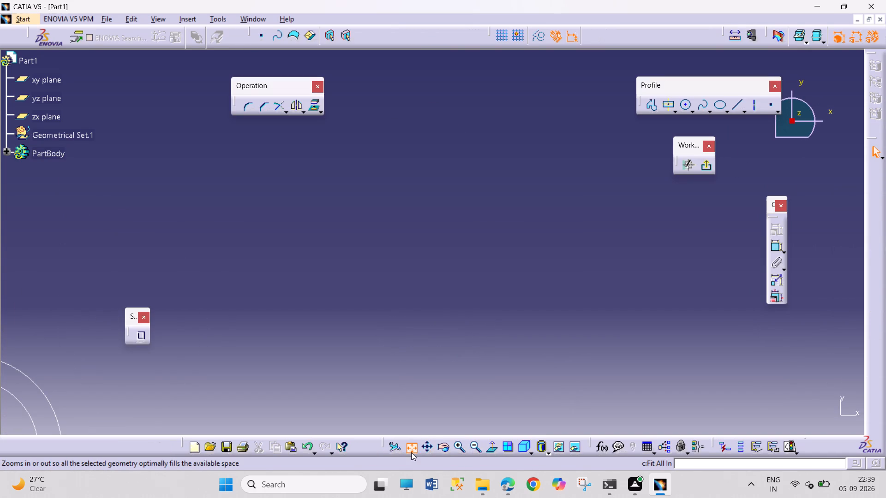
pyautogui.click(464, 445)
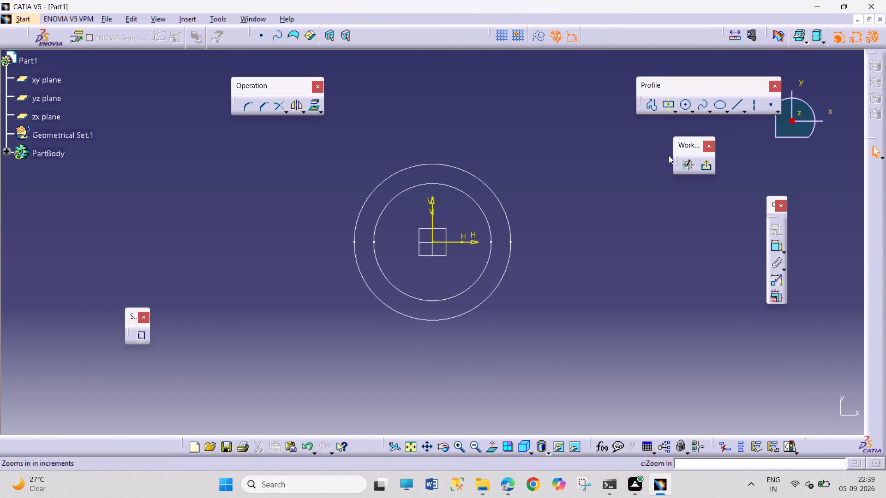
pyautogui.click(687, 103)
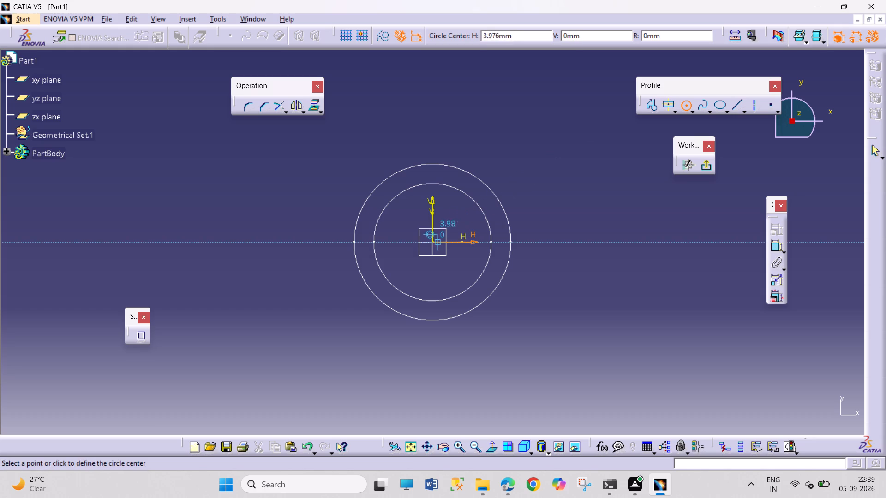
pyautogui.click(433, 243)
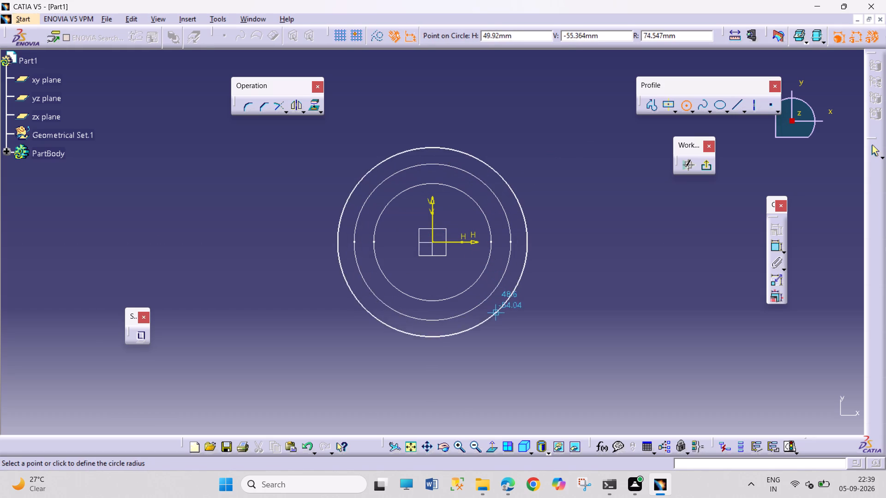
pyautogui.click(499, 315)
# Constrain the topmost circle's diameter to 120 mm and exit the sketch.
pyautogui.click(775, 249)
pyautogui.click(626, 252)
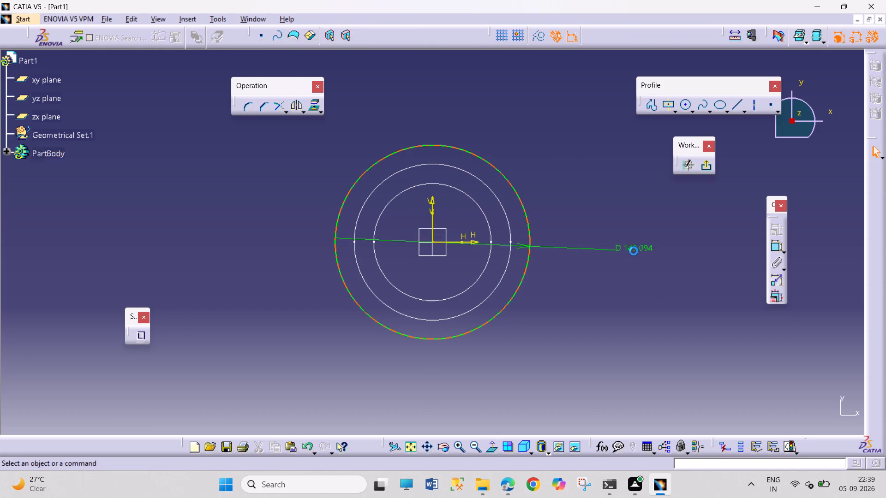
pyautogui.doubleClick(634, 251)
pyautogui.write('120')
pyautogui.press('Return')
pyautogui.click(665, 253)
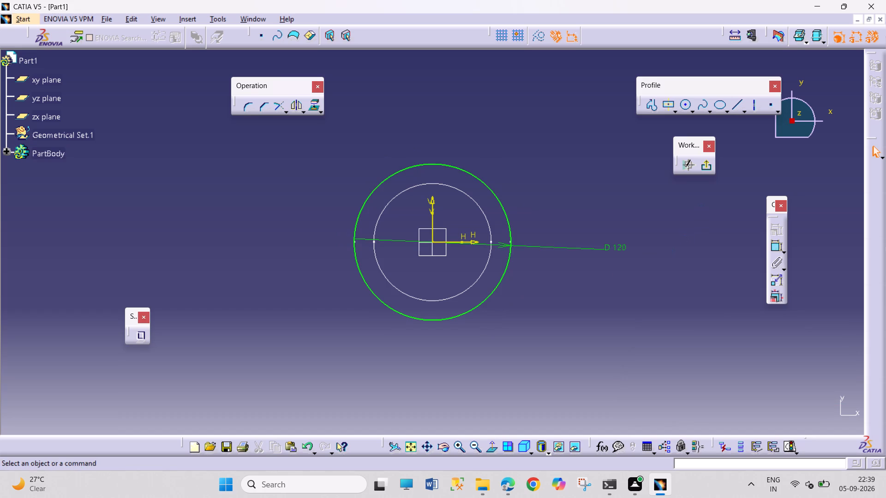
pyautogui.click(705, 166)
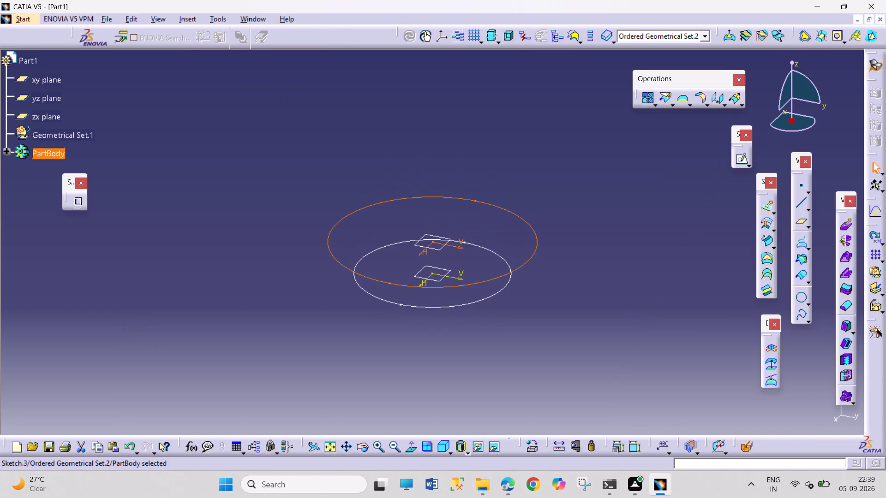
pyautogui.click(629, 317)
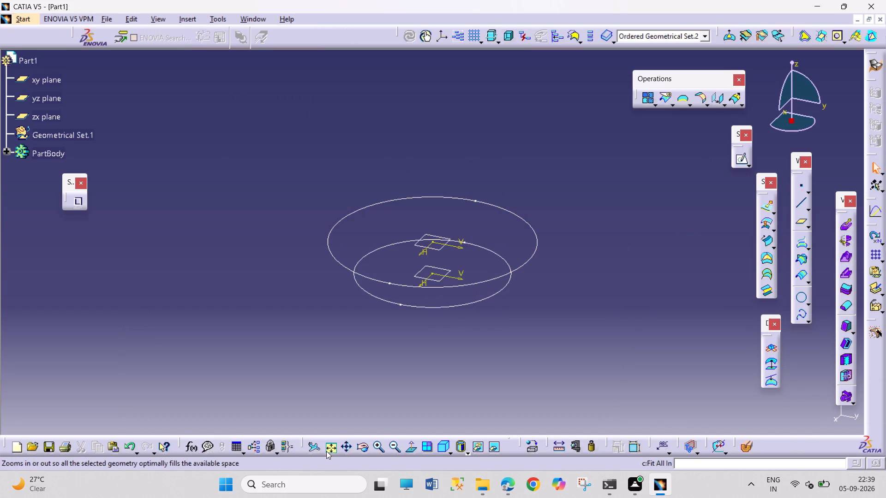
pyautogui.click(330, 450)
pyautogui.click(633, 324)
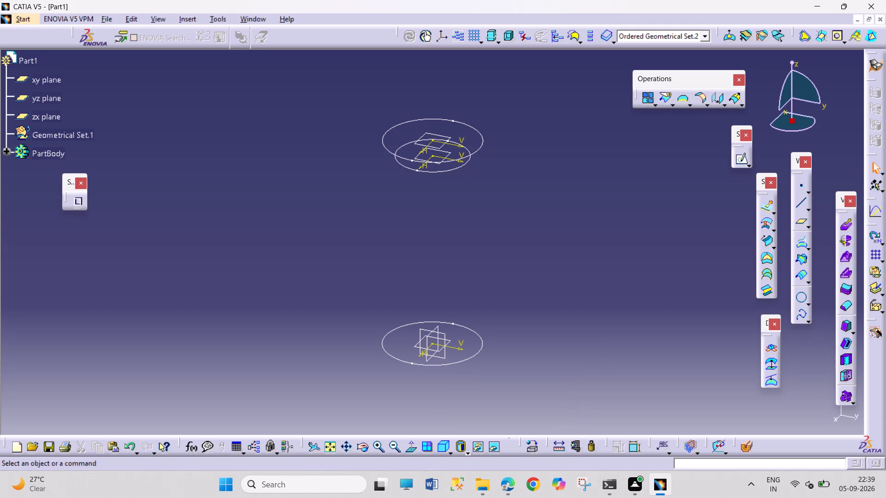
# Start a sketch on the yz plane and project the upper 90 mm and 120 mm circles onto it.
pyautogui.click(443, 334)
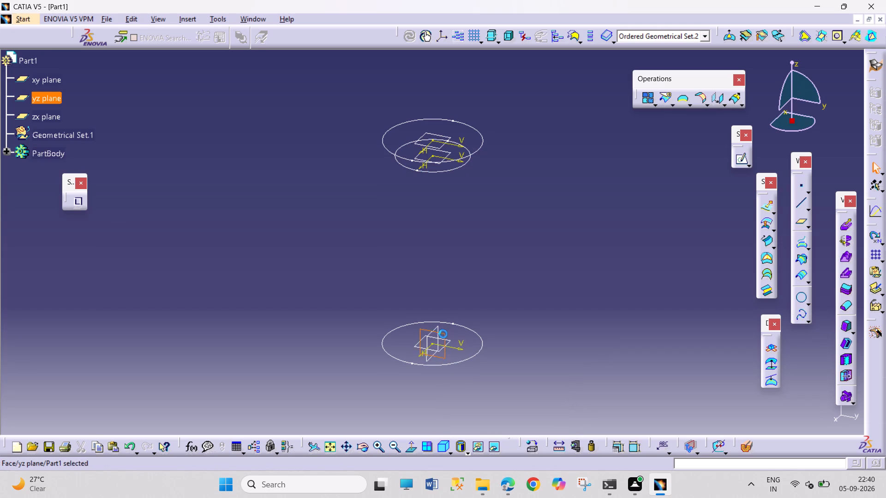
pyautogui.click(739, 160)
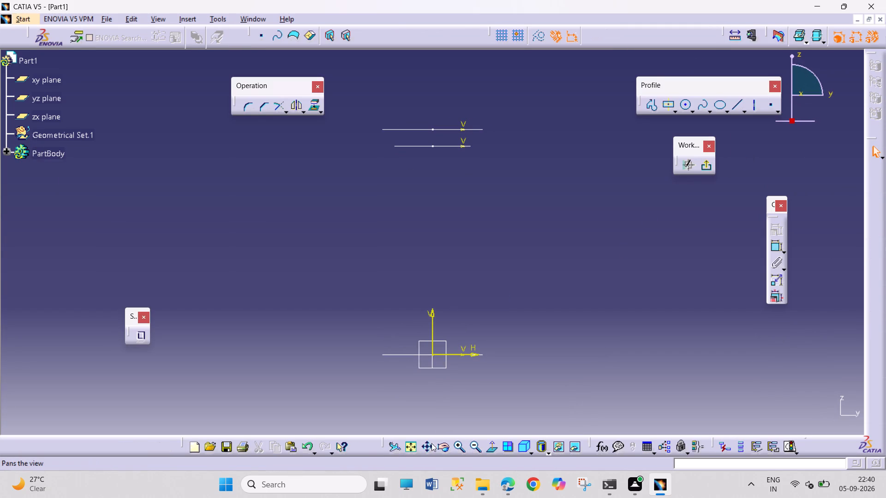
pyautogui.click(411, 450)
pyautogui.doubleClick(460, 444)
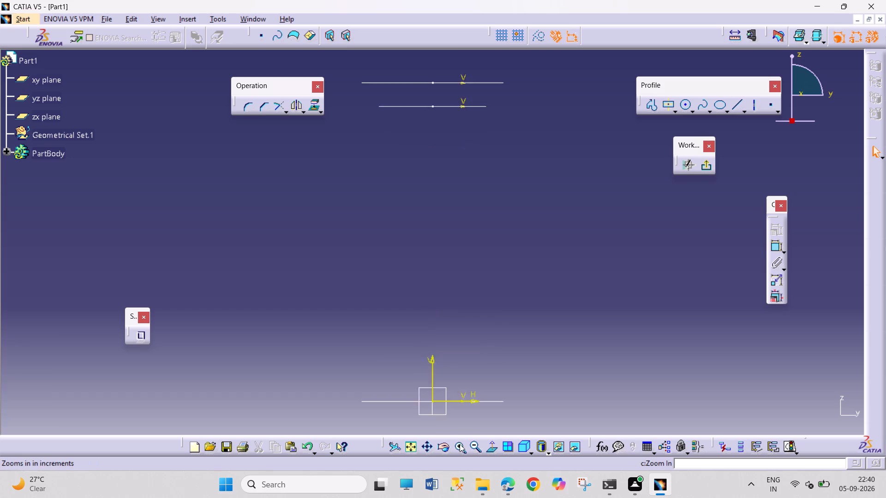
pyautogui.click(429, 447)
pyautogui.moveTo(490, 213); pyautogui.dragTo(490, 302)
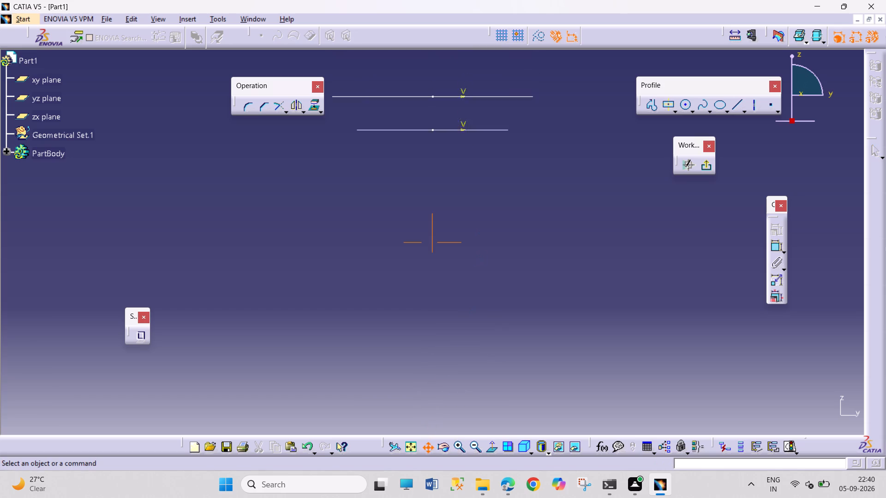
pyautogui.moveTo(490, 302); pyautogui.dragTo(503, 423)
pyautogui.click(464, 446)
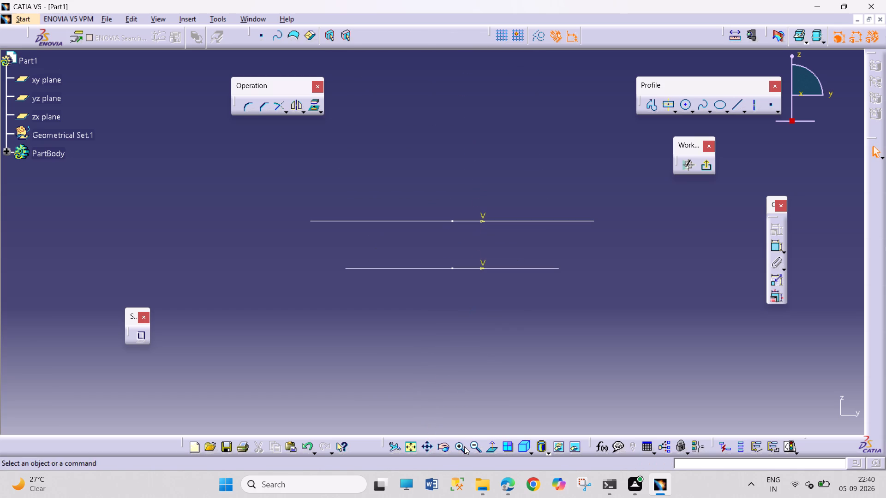
pyautogui.click(735, 107)
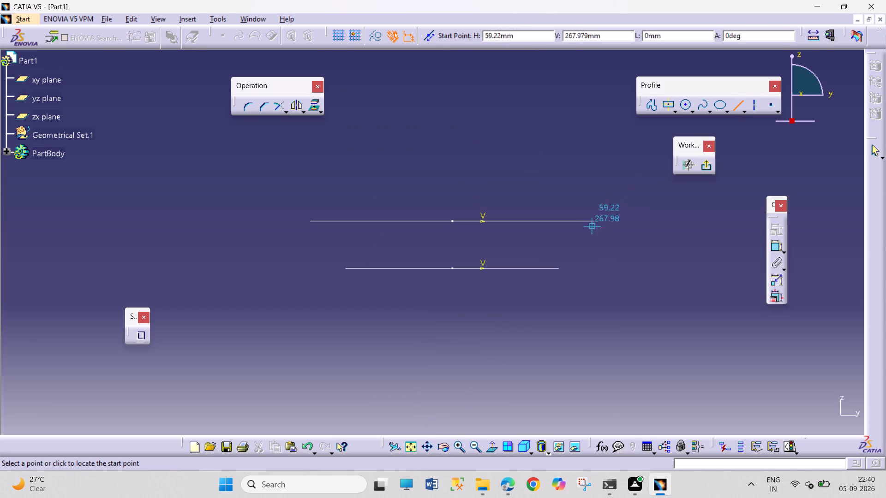
pyautogui.click(732, 103)
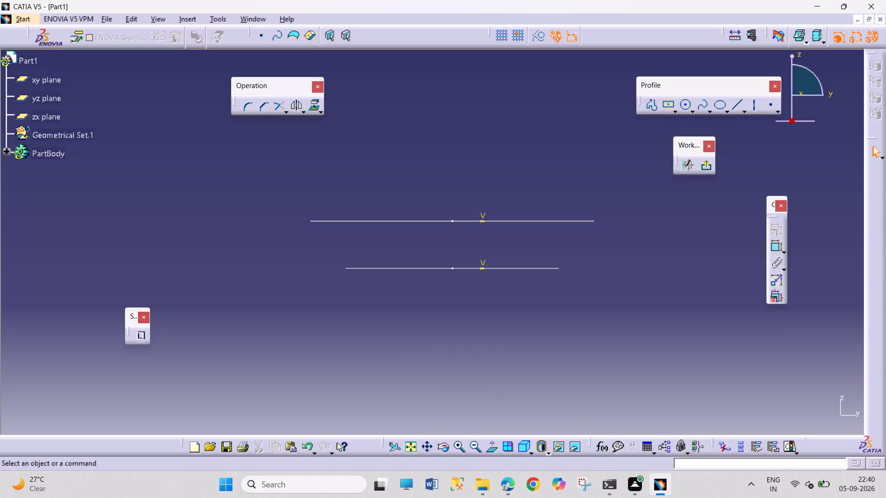
pyautogui.click(548, 269)
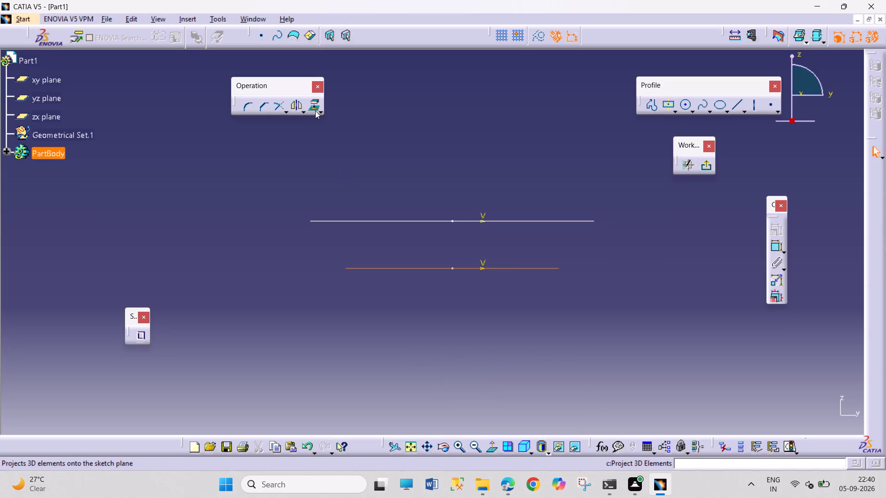
pyautogui.click(315, 106)
pyautogui.click(449, 168)
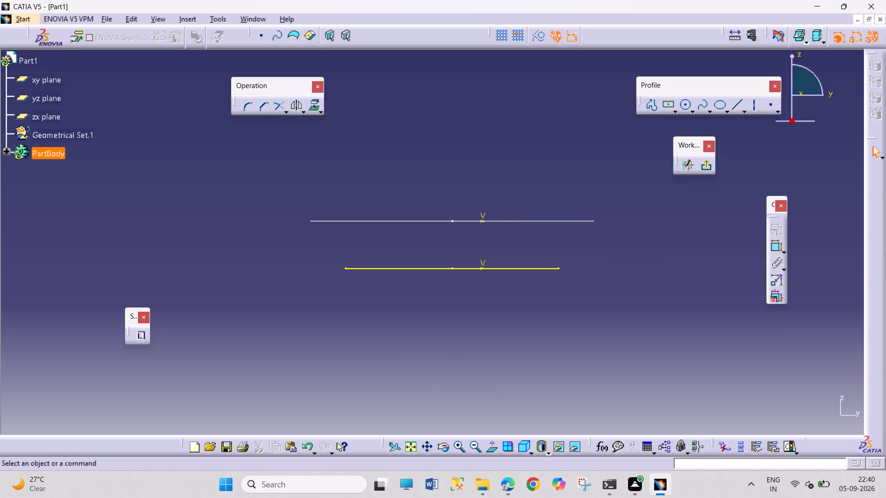
pyautogui.click(517, 220)
pyautogui.click(310, 106)
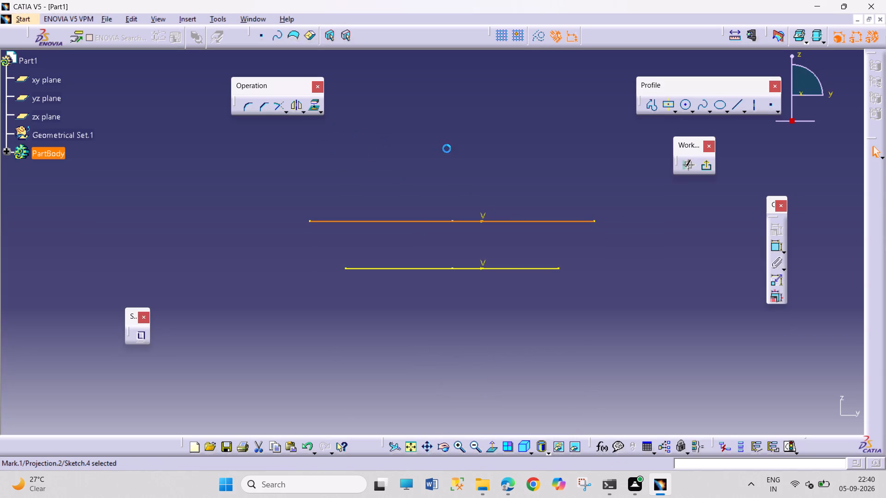
pyautogui.click(447, 148)
# Draw a slanted line joining the positive-y endpoints of the two projected circles.
pyautogui.click(736, 106)
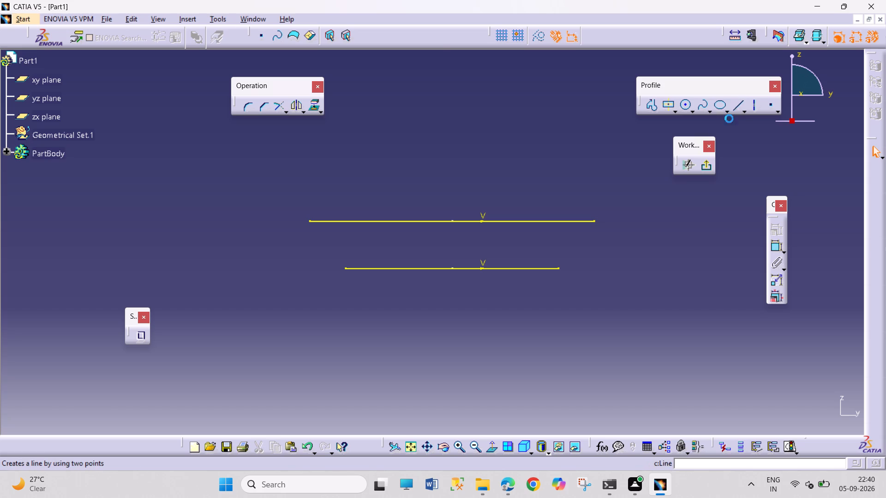
pyautogui.click(594, 220)
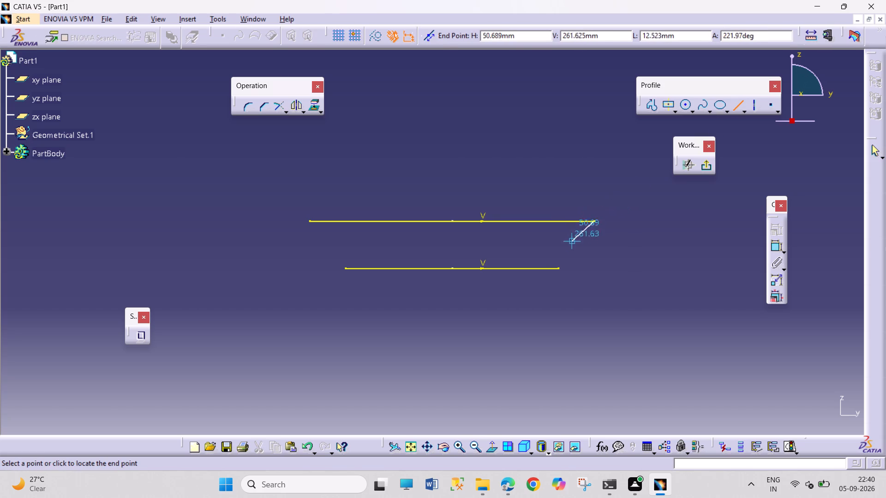
pyautogui.click(558, 268)
pyautogui.click(447, 144)
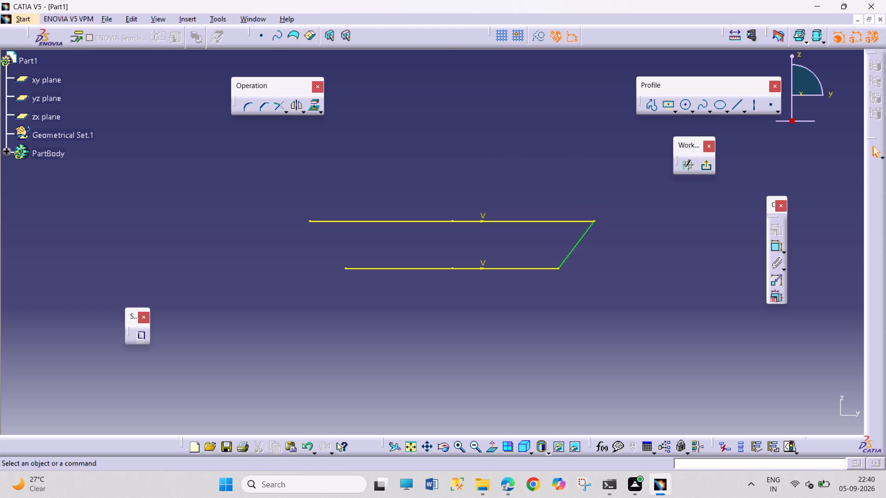
# Convert both projected circle lines to construction elements and exit the sketch, leaving the slanted line as the profile.
pyautogui.rightClick(414, 219)
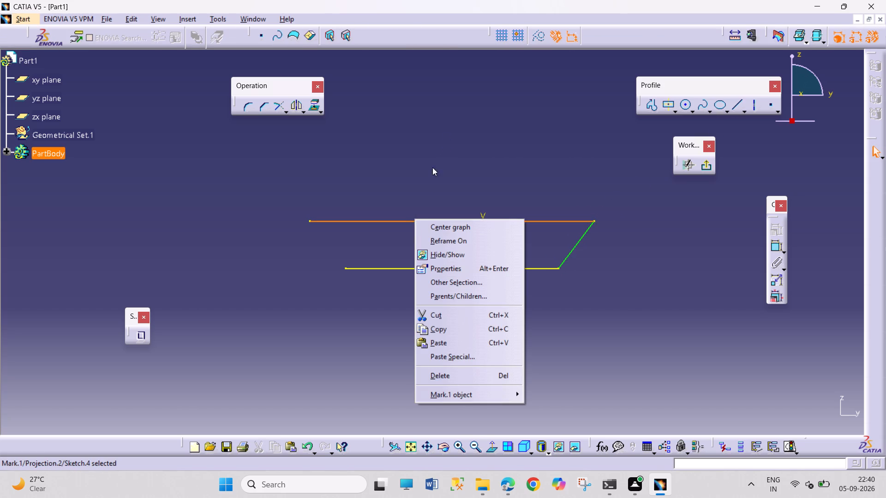
pyautogui.click(534, 42)
pyautogui.click(536, 42)
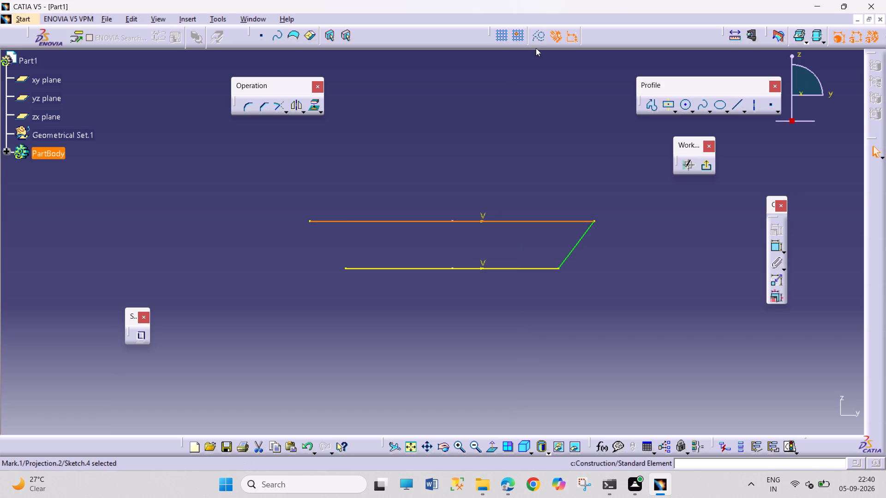
pyautogui.click(503, 266)
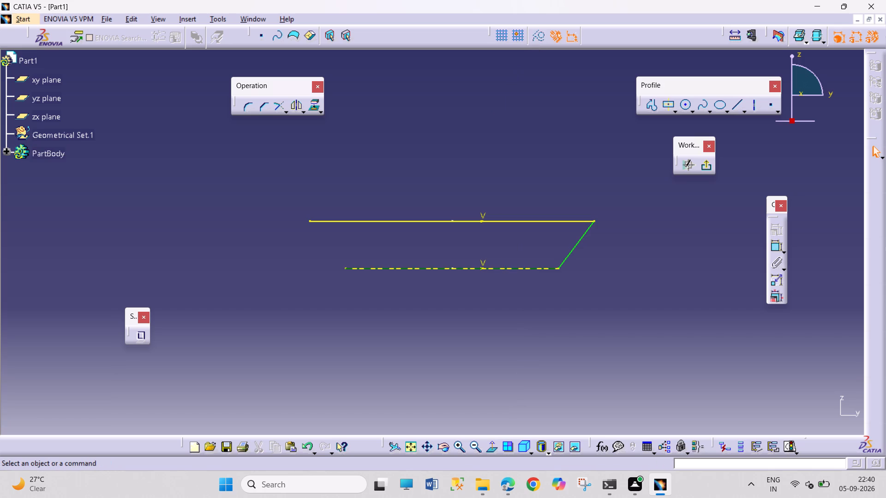
pyautogui.click(503, 268)
pyautogui.click(540, 31)
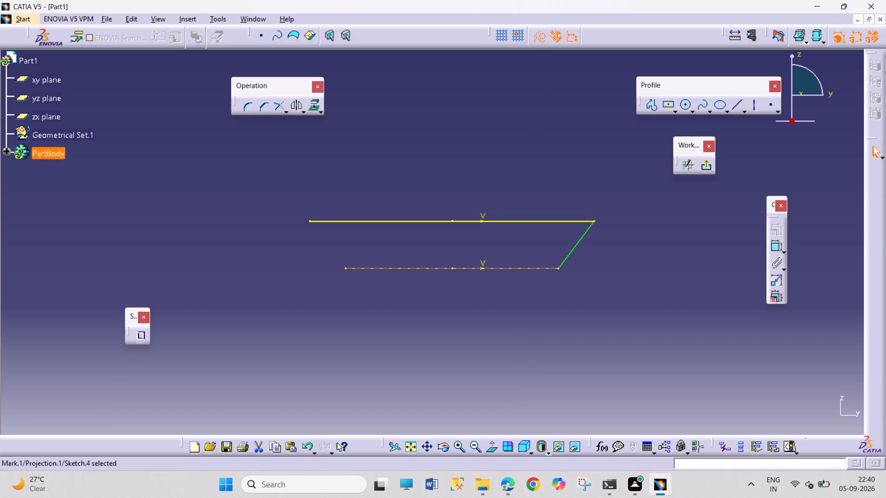
pyautogui.click(515, 220)
pyautogui.click(535, 38)
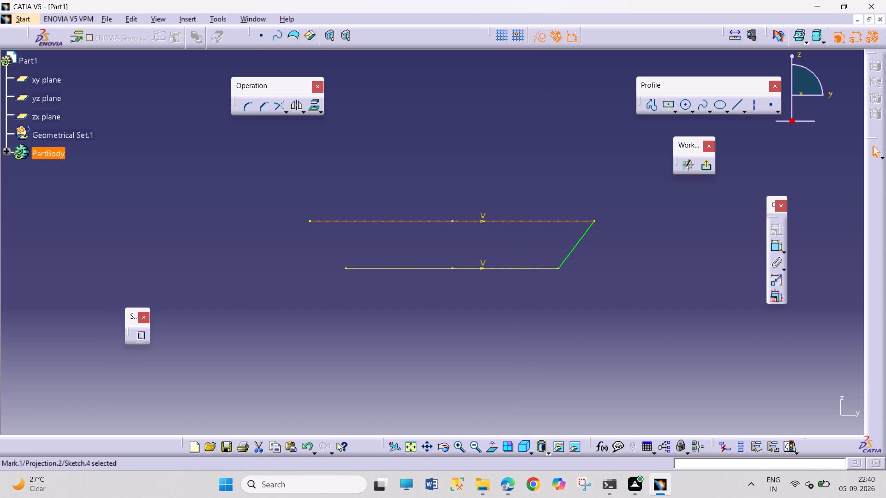
pyautogui.click(578, 178)
pyautogui.click(707, 168)
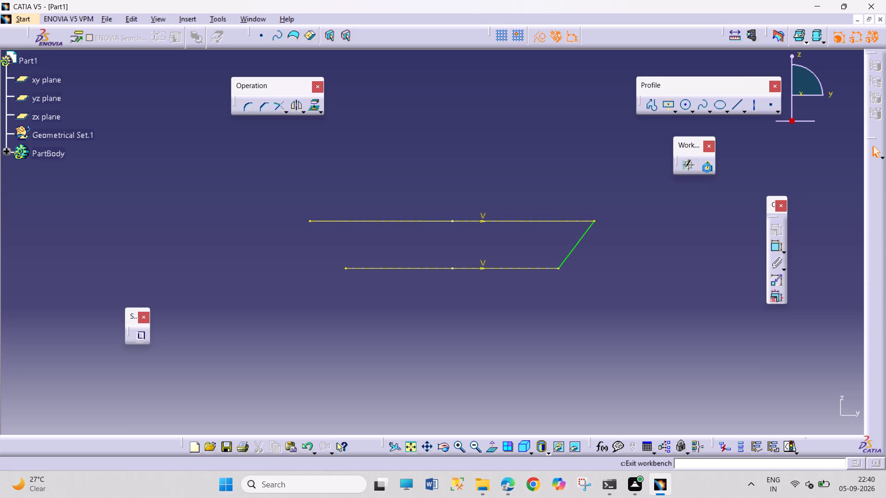
pyautogui.click(660, 289)
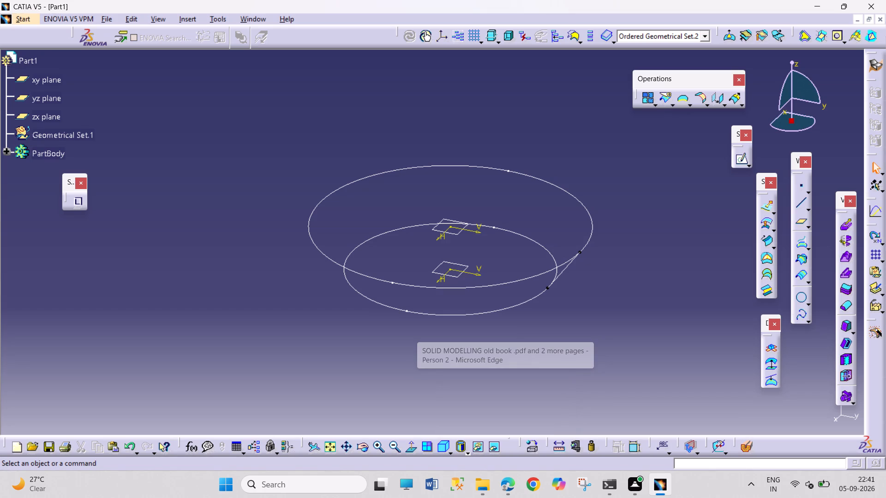
pyautogui.click(688, 327)
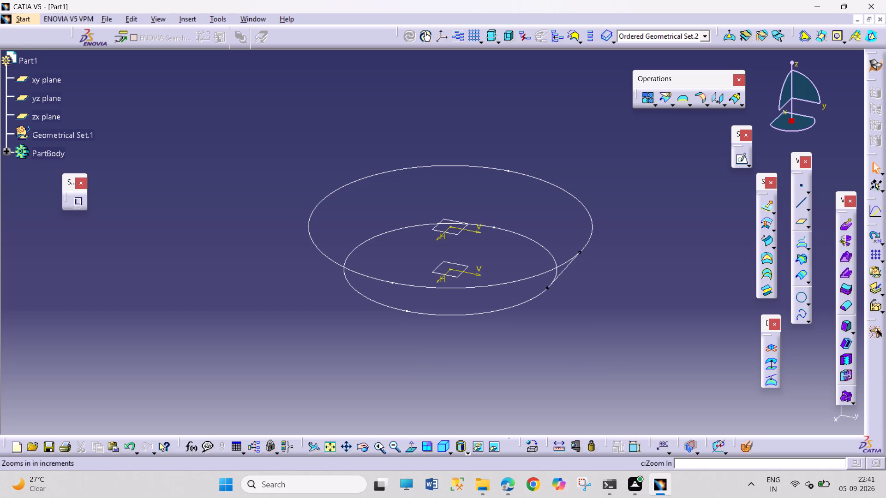
pyautogui.click(331, 449)
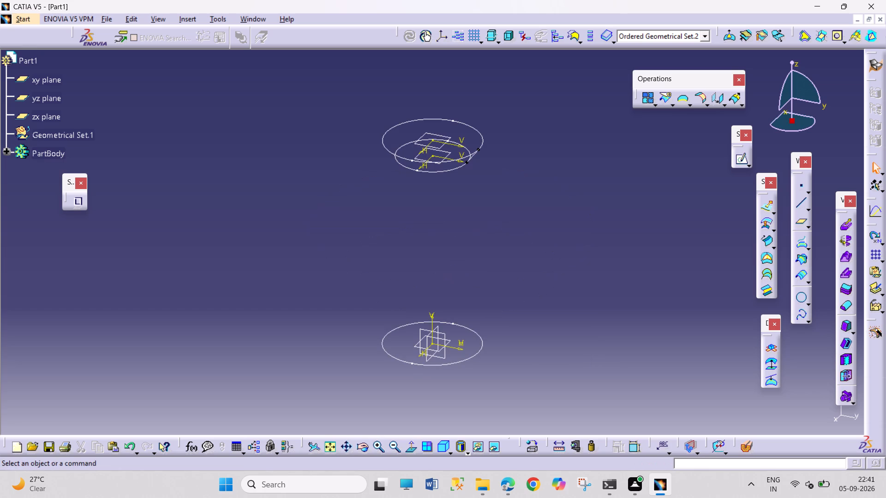
# Check the Exercise 4 jug drawing in the Edge PDF, return to CATIA and start a new sketch on the yz plane.
pyautogui.click(536, 273)
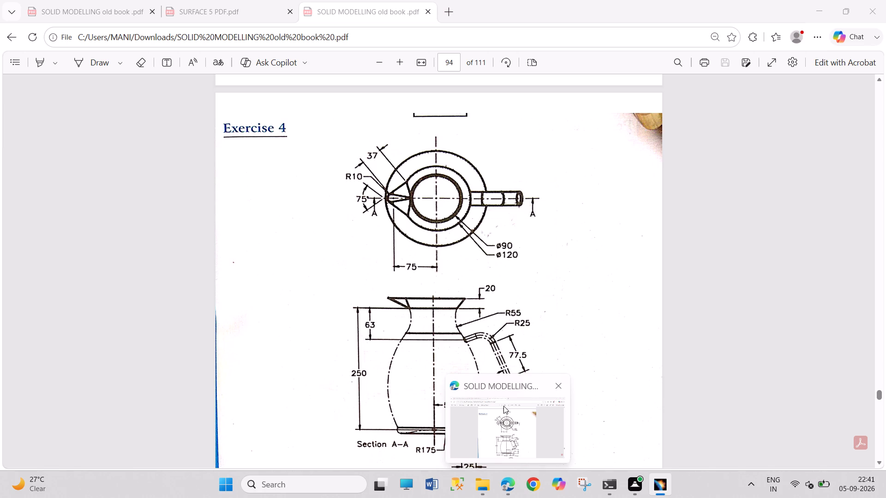
pyautogui.click(507, 403)
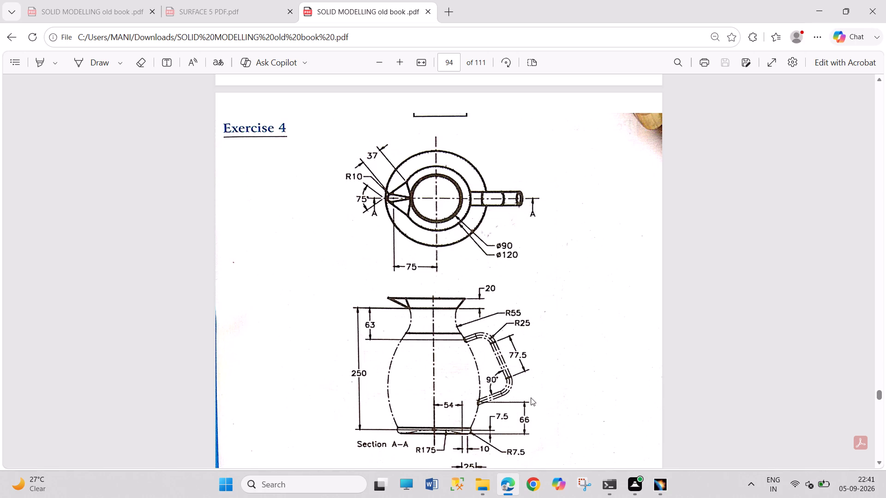
pyautogui.click(651, 485)
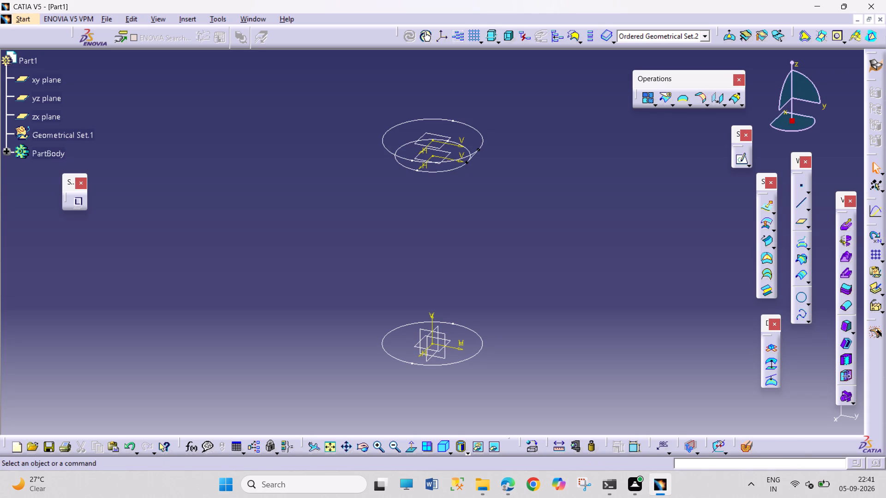
pyautogui.click(443, 338)
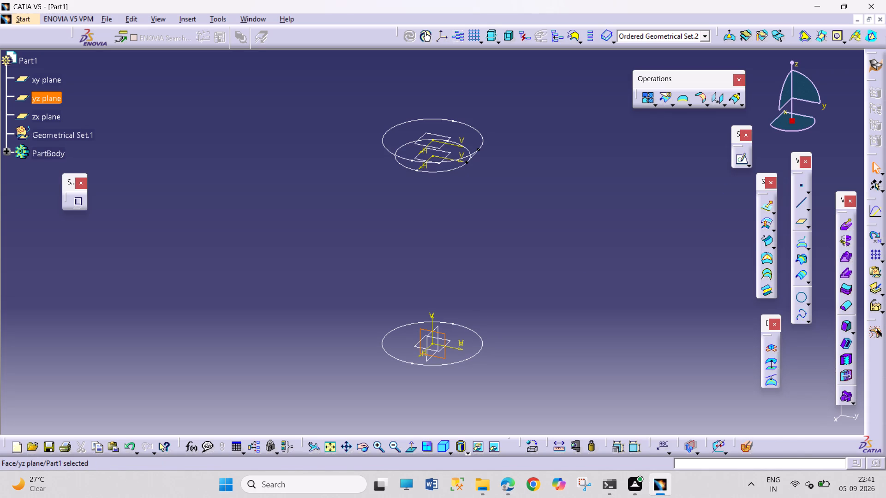
pyautogui.click(738, 162)
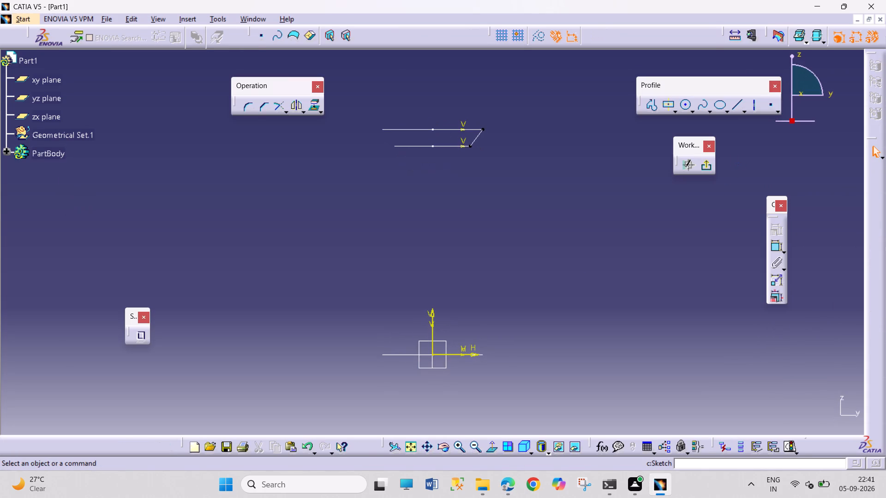
pyautogui.click(603, 265)
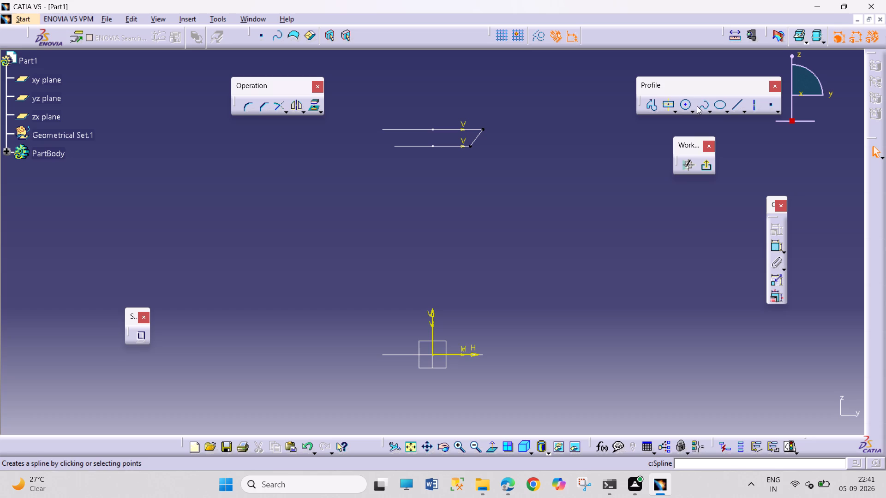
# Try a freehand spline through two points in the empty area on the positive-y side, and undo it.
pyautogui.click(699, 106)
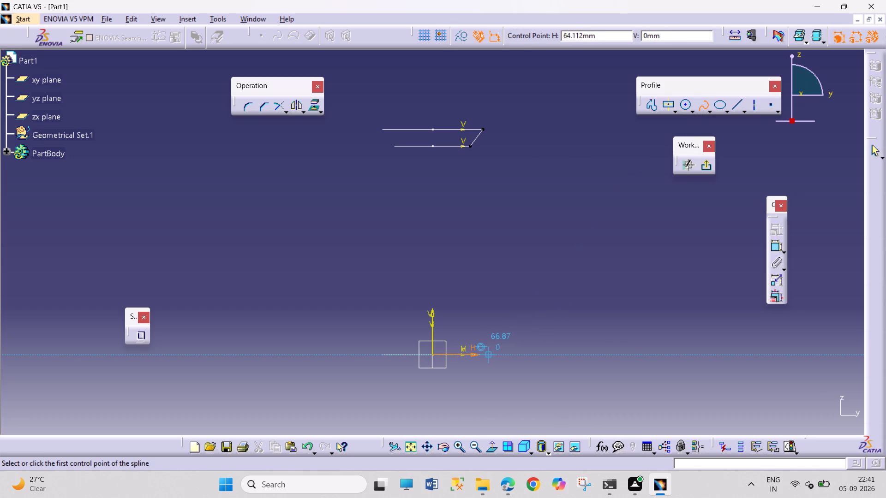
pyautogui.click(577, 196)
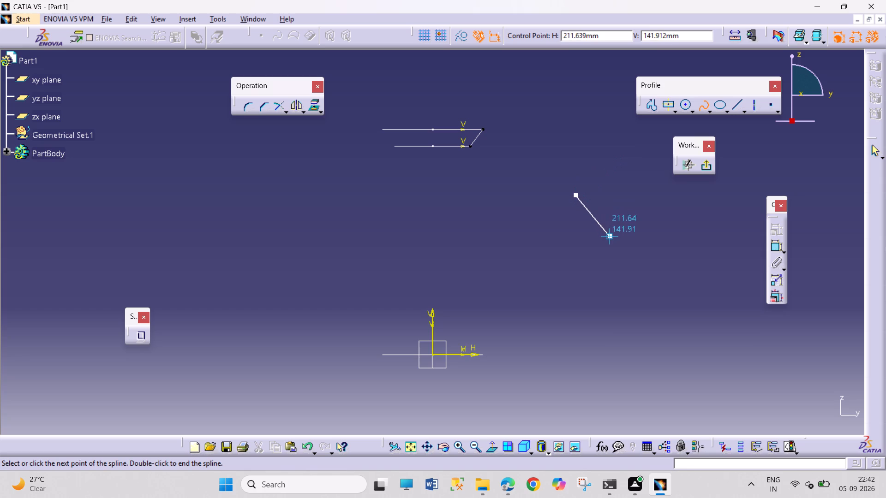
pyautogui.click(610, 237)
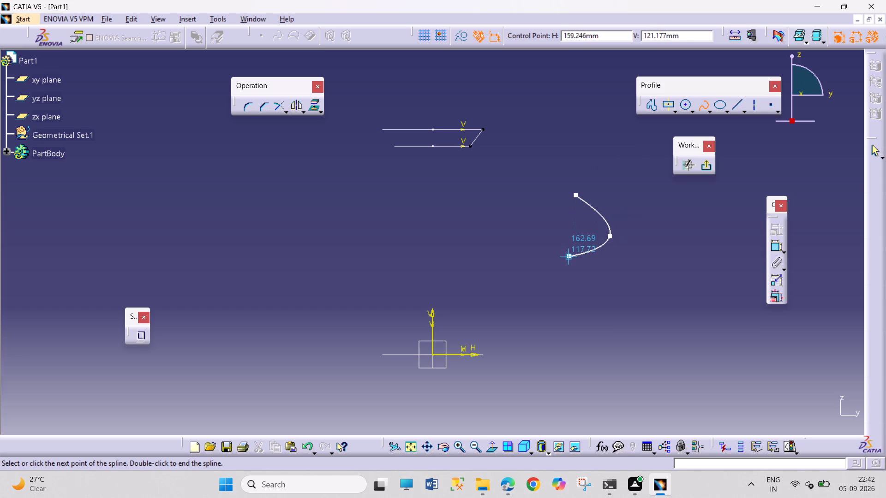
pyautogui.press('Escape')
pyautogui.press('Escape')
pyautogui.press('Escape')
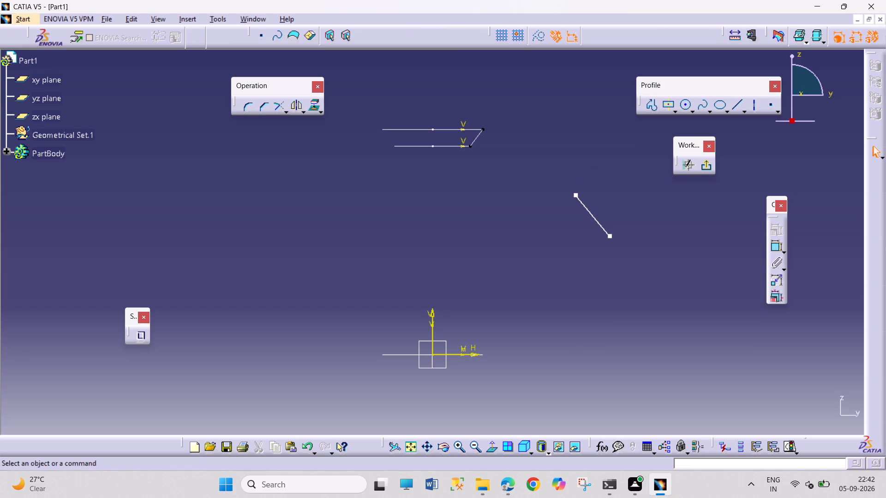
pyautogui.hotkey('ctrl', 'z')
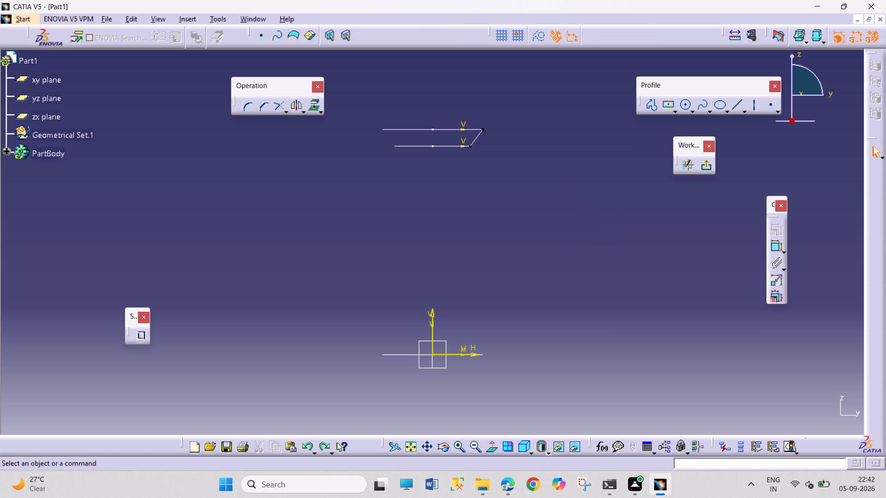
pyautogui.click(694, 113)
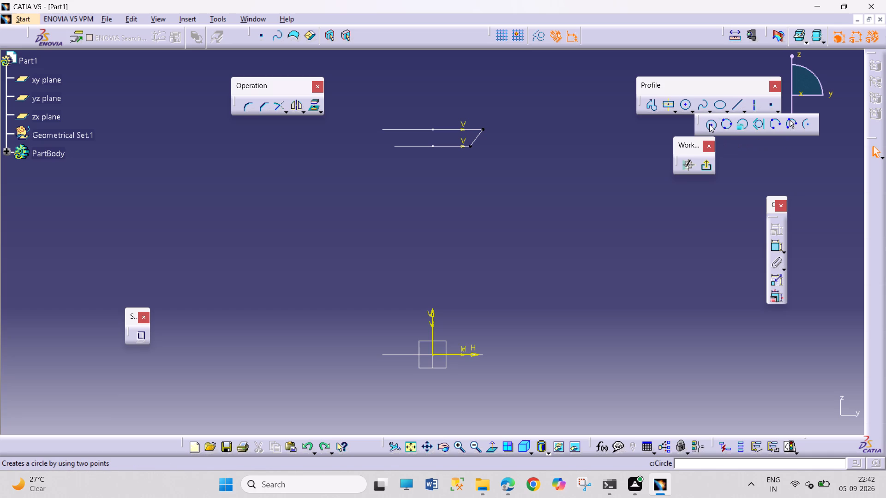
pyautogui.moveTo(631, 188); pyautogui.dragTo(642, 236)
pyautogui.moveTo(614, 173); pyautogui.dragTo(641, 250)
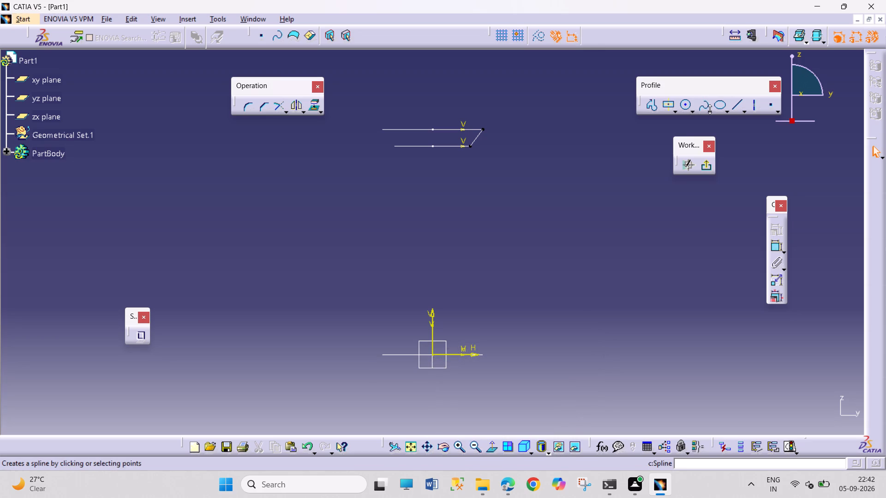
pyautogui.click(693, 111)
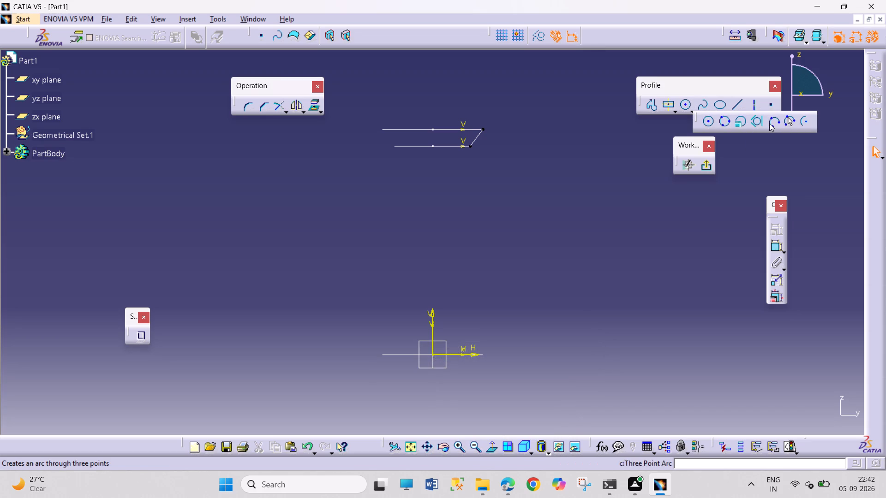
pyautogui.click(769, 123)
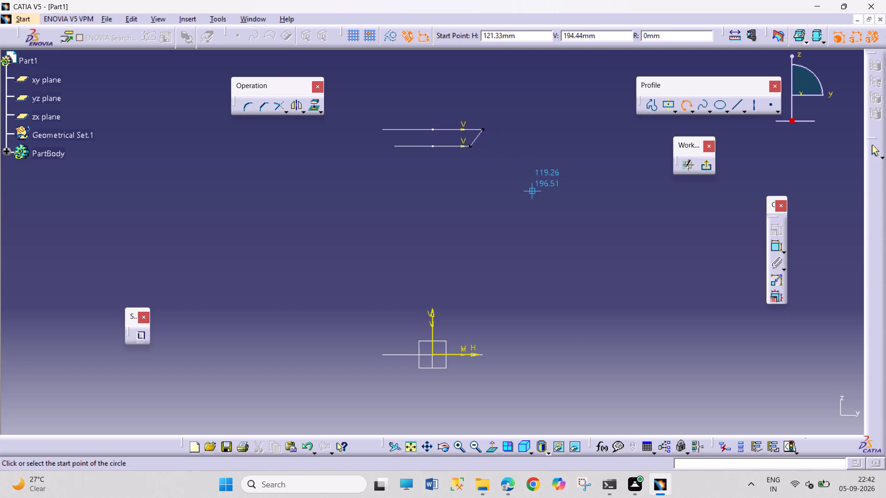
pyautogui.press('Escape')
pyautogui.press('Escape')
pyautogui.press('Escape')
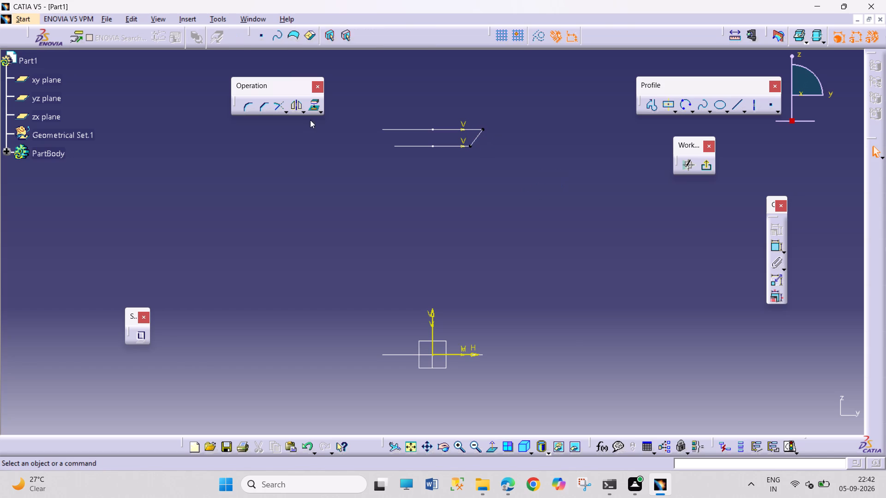
# Project the upper 90 mm circle onto the sketch.
pyautogui.click(463, 147)
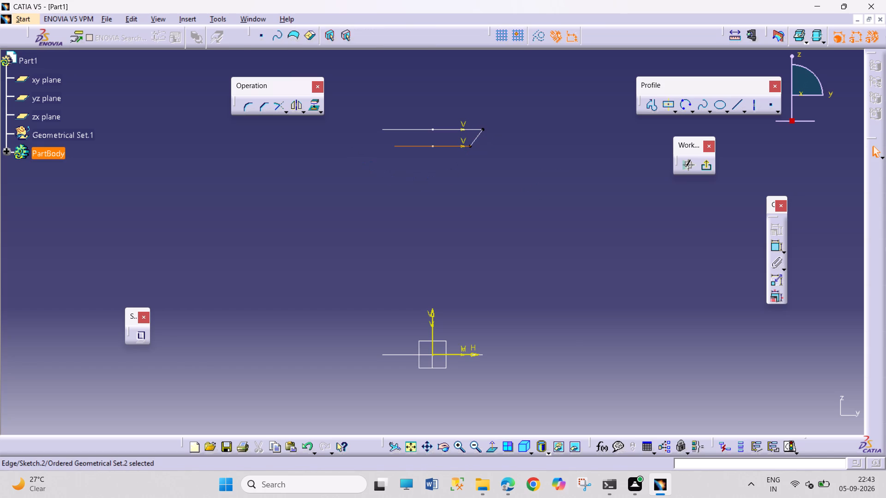
pyautogui.click(311, 107)
pyautogui.click(448, 203)
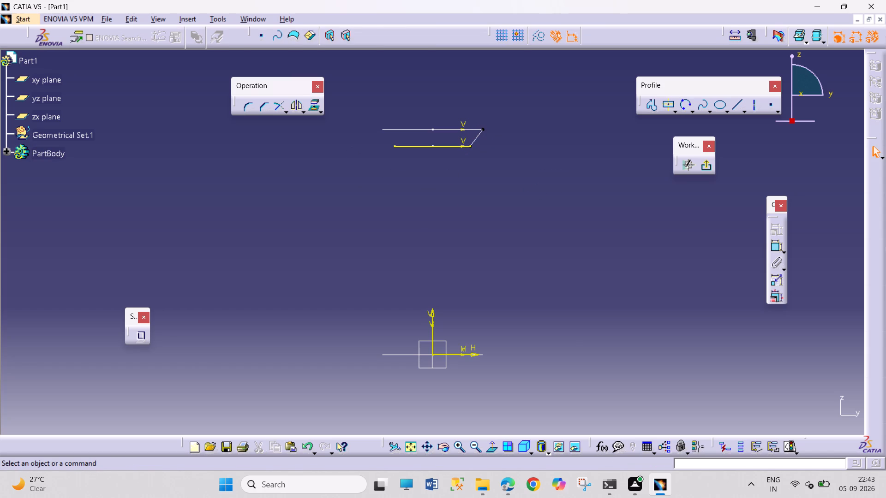
# Draw a three-point arc of about 46 mm radius downward from the projected 90 mm circle's positive-y endpoint, bulging toward the axis.
pyautogui.click(685, 104)
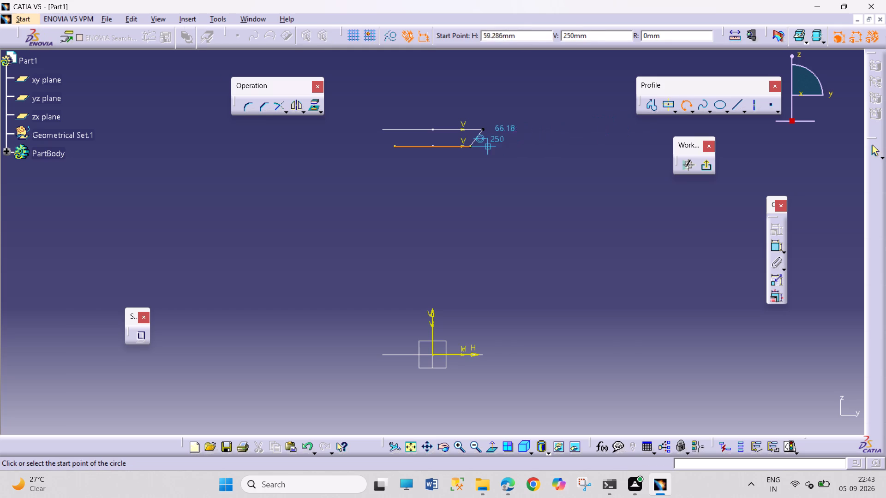
pyautogui.click(468, 148)
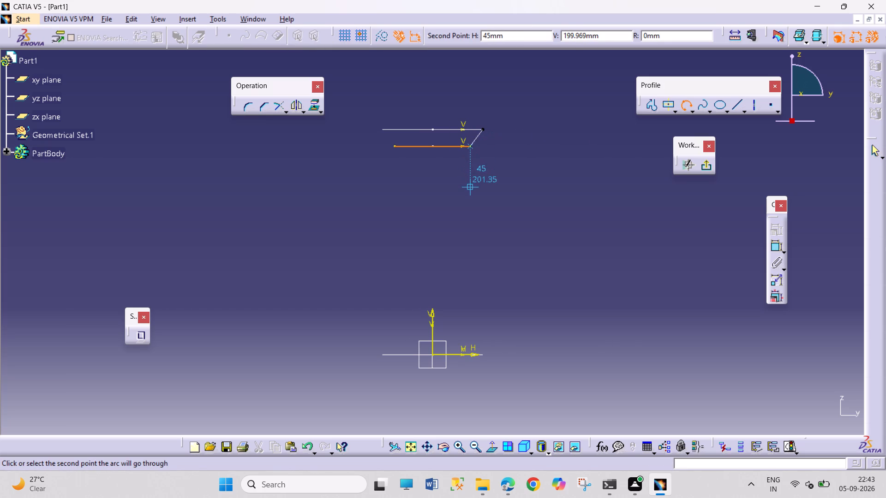
pyautogui.click(472, 188)
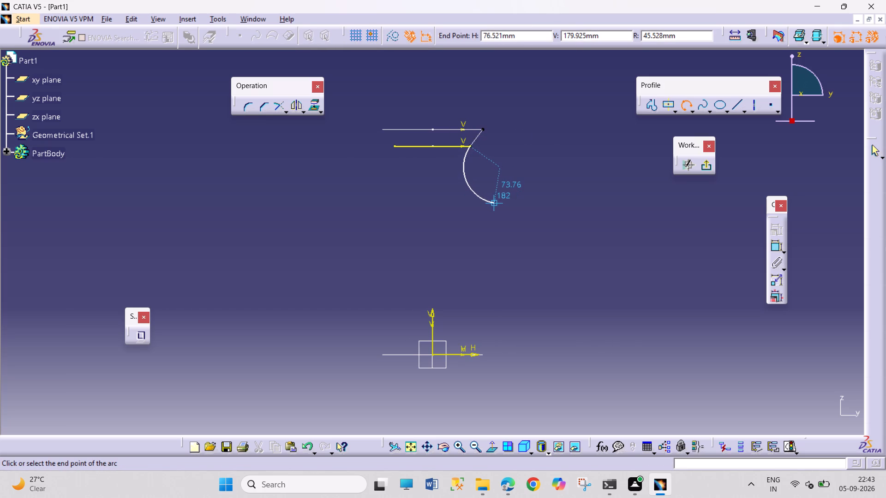
pyautogui.click(497, 206)
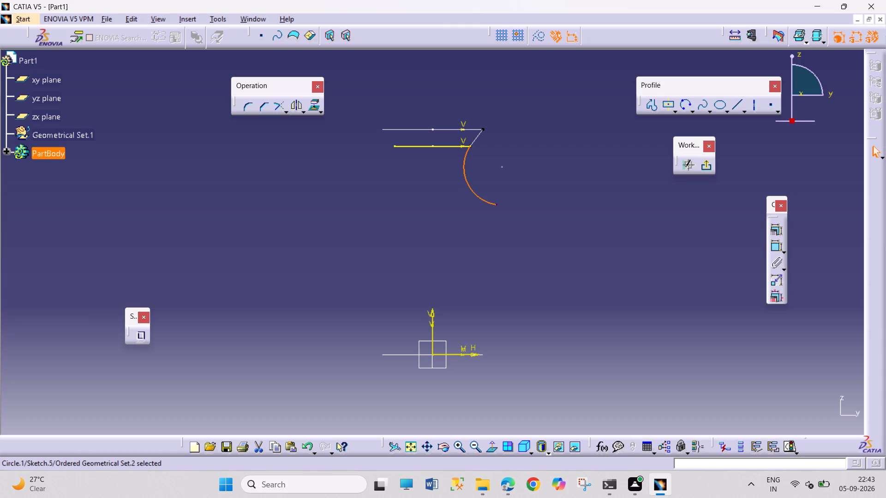
# Constrain the neck arc's radius to 55 mm.
pyautogui.click(770, 248)
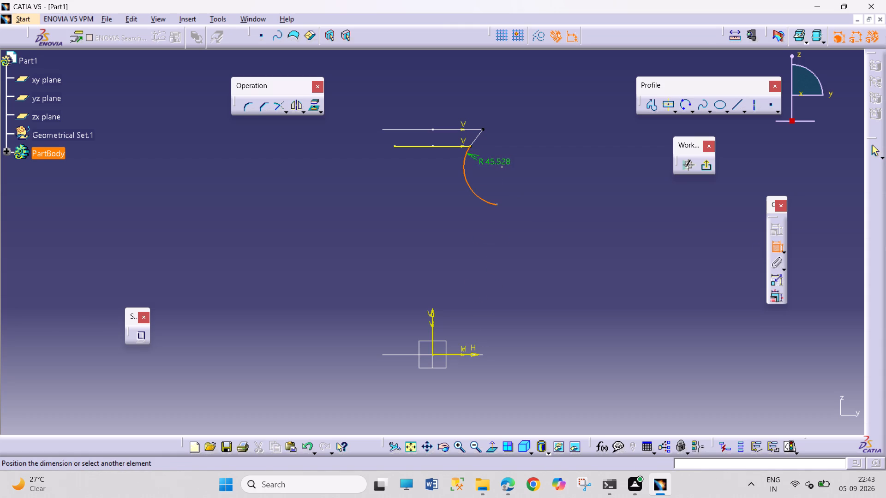
pyautogui.click(495, 179)
pyautogui.doubleClick(500, 175)
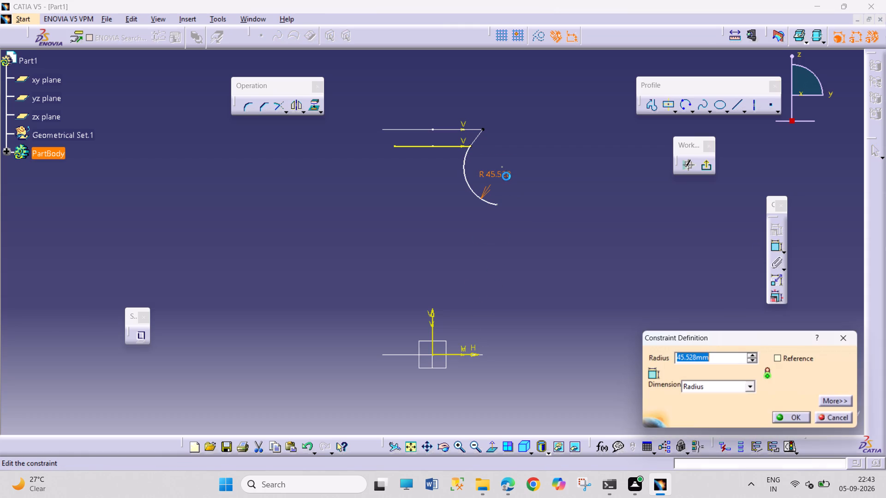
pyautogui.write('55')
pyautogui.press('Return')
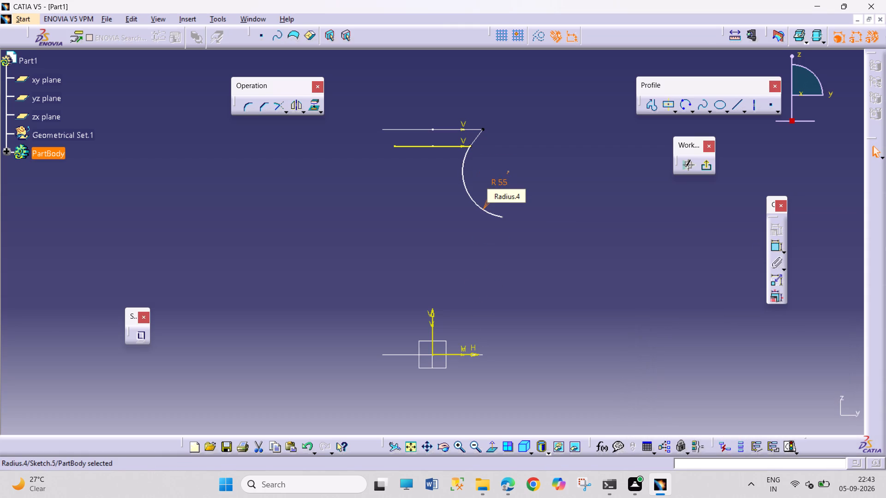
pyautogui.click(616, 228)
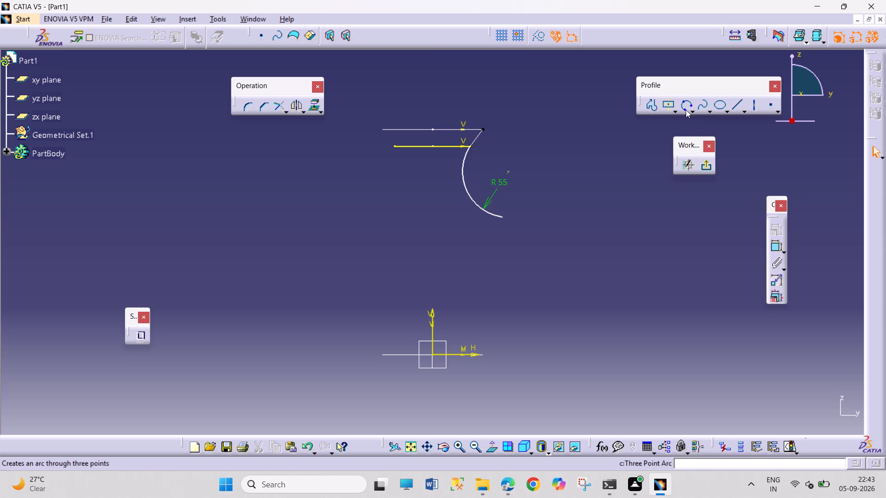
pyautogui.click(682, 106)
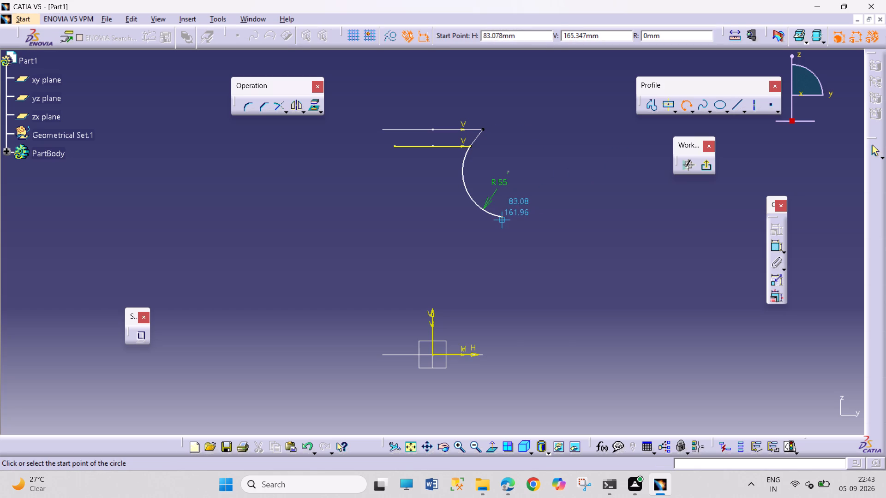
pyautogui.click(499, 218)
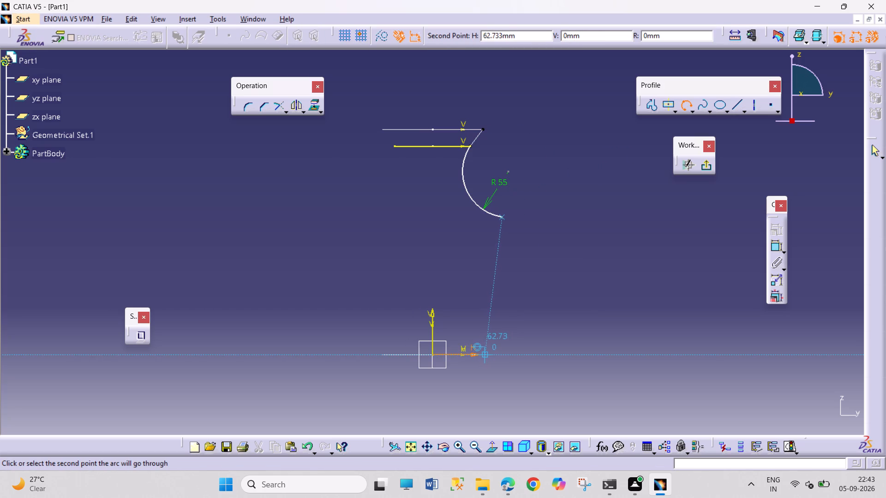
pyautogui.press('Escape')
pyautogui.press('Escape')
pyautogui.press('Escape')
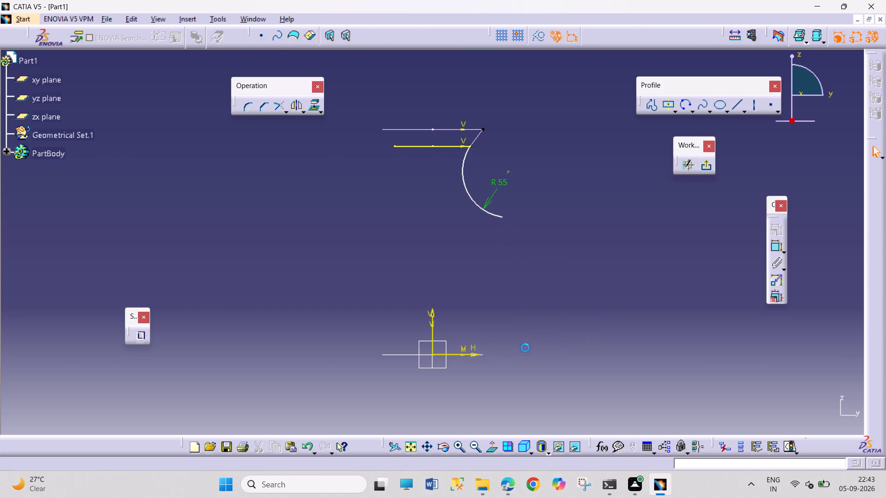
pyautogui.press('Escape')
# Project the base circle onto the sketch.
pyautogui.click(482, 355)
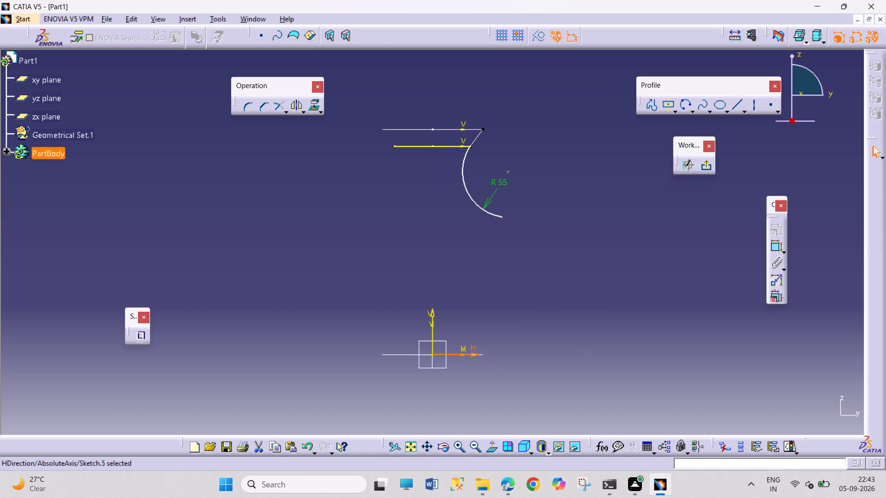
pyautogui.click(497, 383)
pyautogui.click(408, 356)
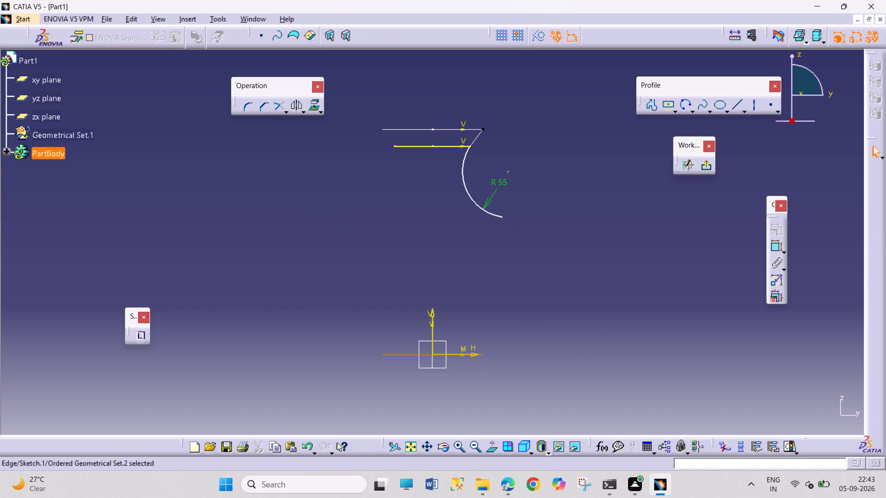
pyautogui.click(311, 111)
pyautogui.click(537, 312)
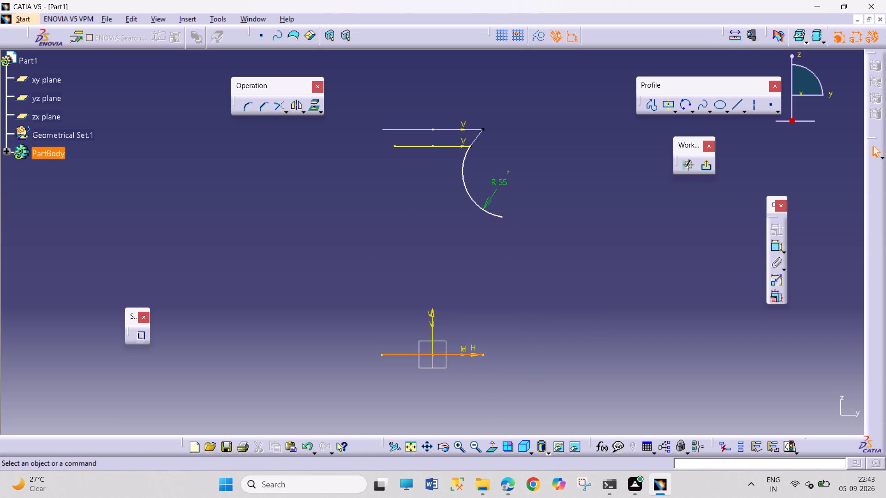
# Draw a three-point arc of about 87 mm radius from the neck arc's lower end through the projected base circle's positive-y endpoint.
pyautogui.click(688, 105)
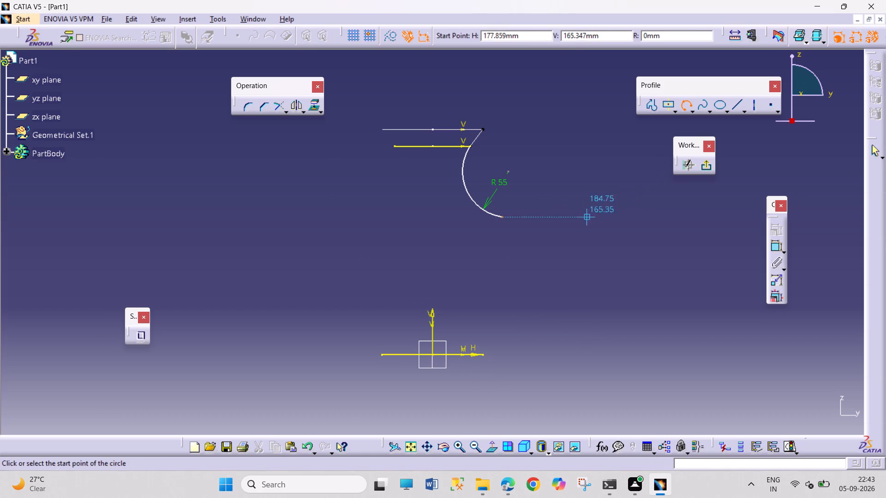
pyautogui.click(502, 217)
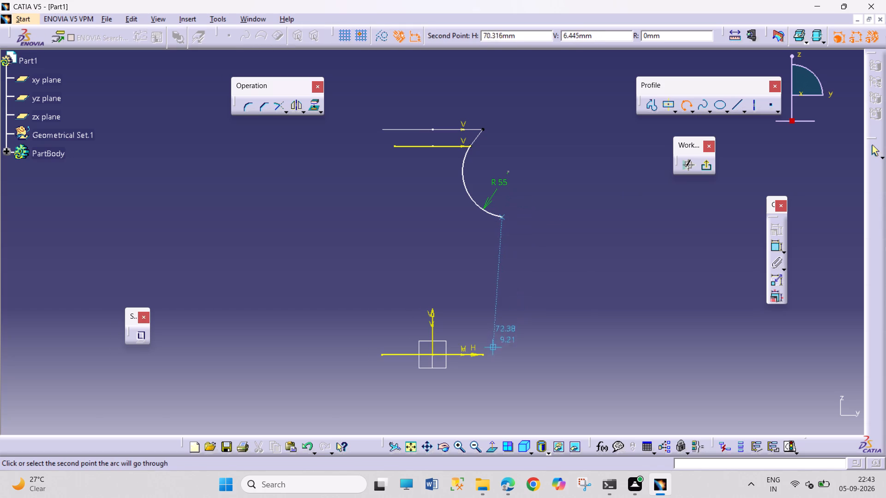
pyautogui.click(481, 356)
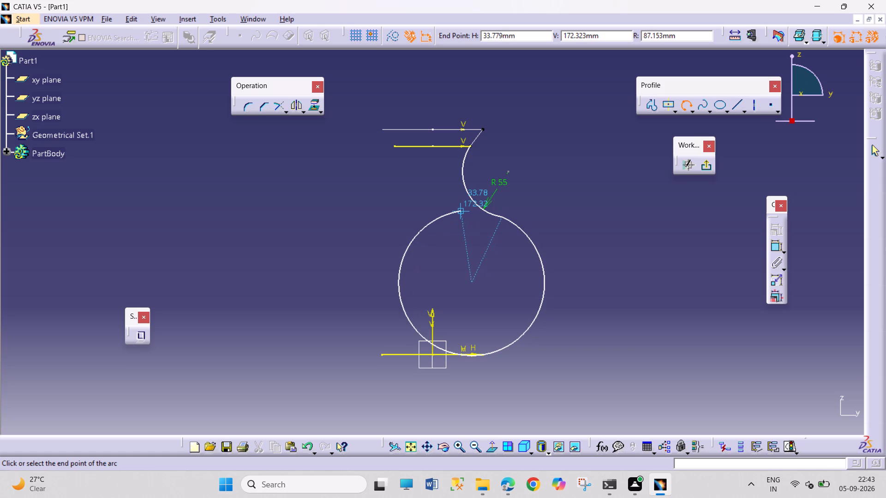
pyautogui.click(459, 210)
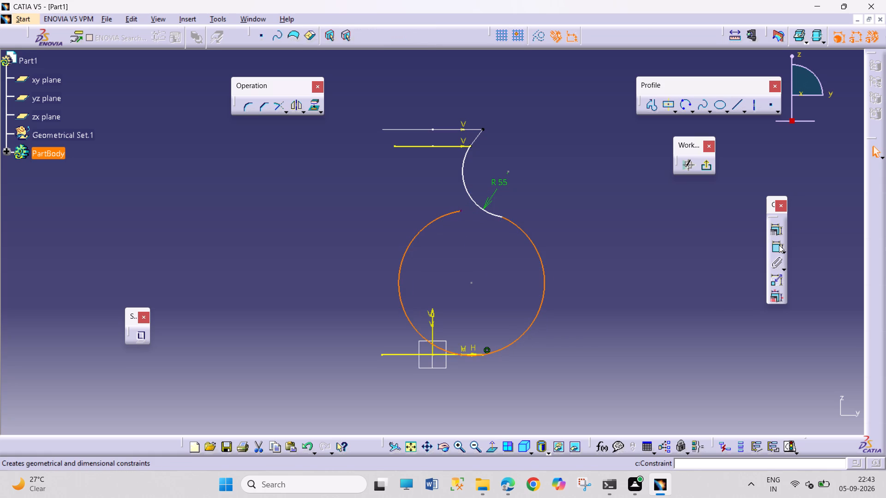
# Constrain the body arc's radius to 195 mm, checking the value against the Exercise 4 drawing in the PDF.
pyautogui.click(779, 245)
pyautogui.click(621, 290)
pyautogui.click(617, 347)
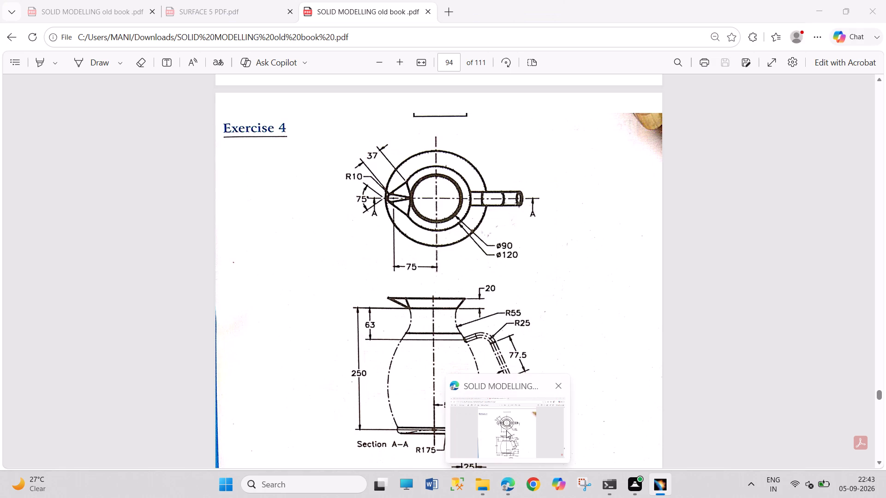
pyautogui.click(506, 430)
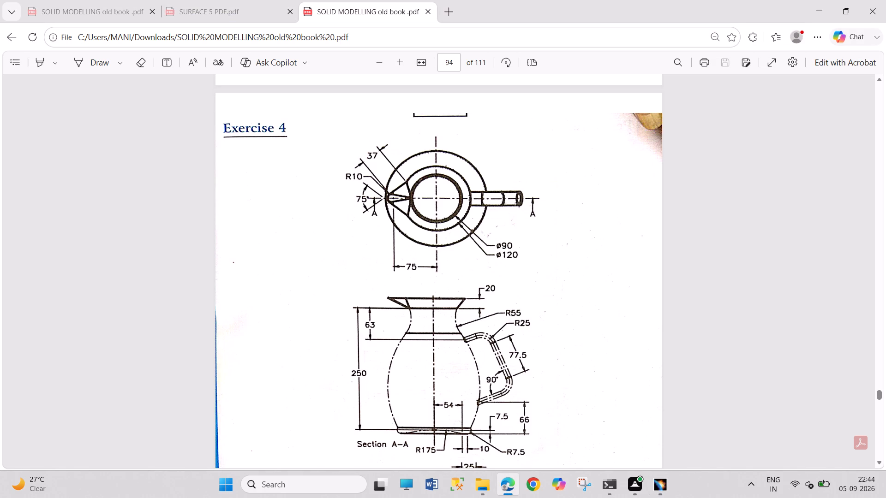
pyautogui.scroll(-4, 511, 411)
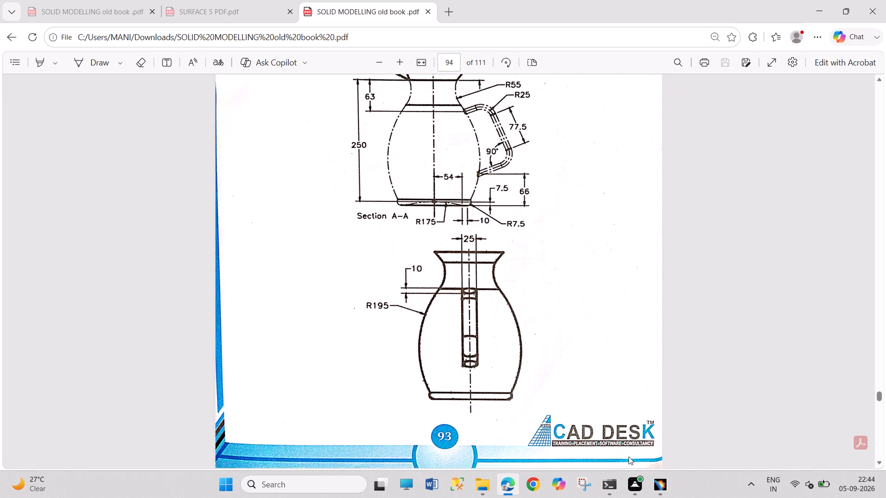
pyautogui.click(653, 486)
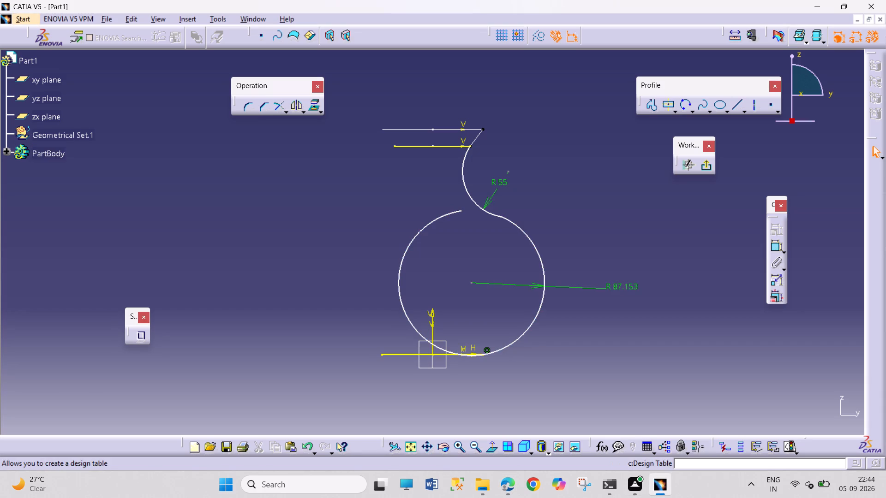
pyautogui.click(630, 279)
pyautogui.doubleClick(629, 288)
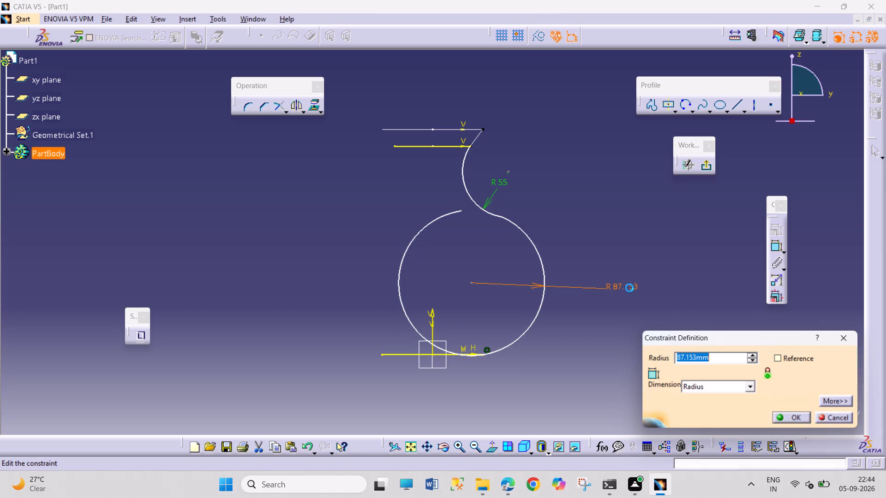
pyautogui.write('195')
pyautogui.press('Return')
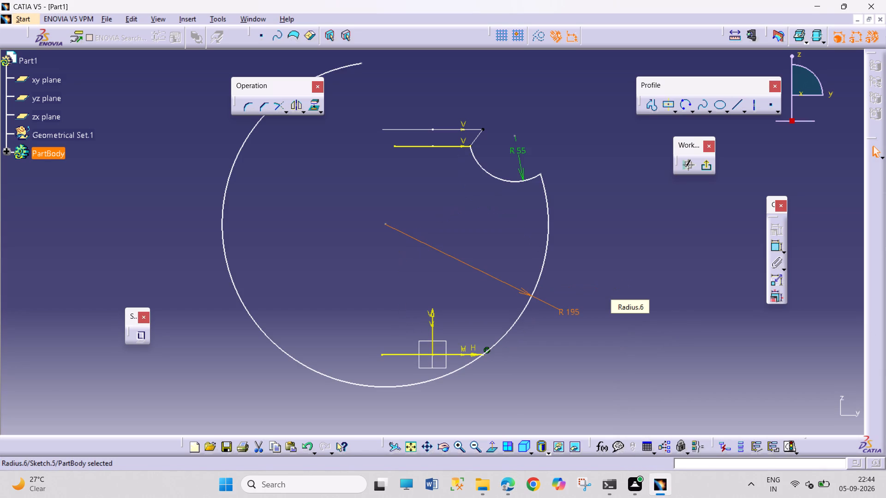
pyautogui.click(646, 241)
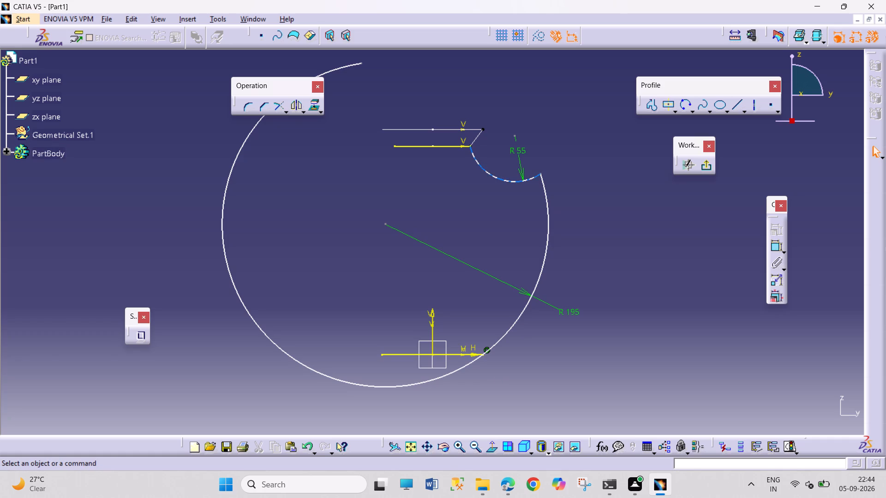
# Make the R55 neck arc and the R195 body arc tangent to each other.
pyautogui.click(534, 178)
pyautogui.keyDown('ctrl'); pyautogui.click(545, 182); pyautogui.keyUp('ctrl')
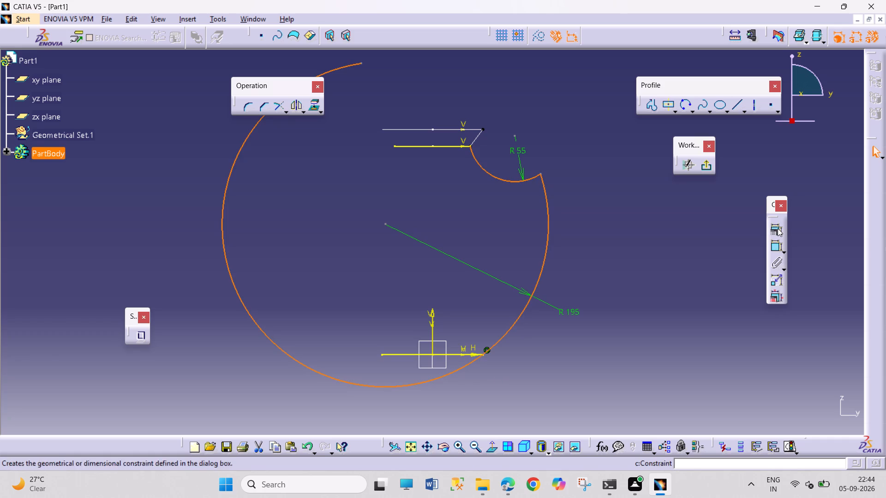
pyautogui.click(778, 228)
pyautogui.click(809, 330)
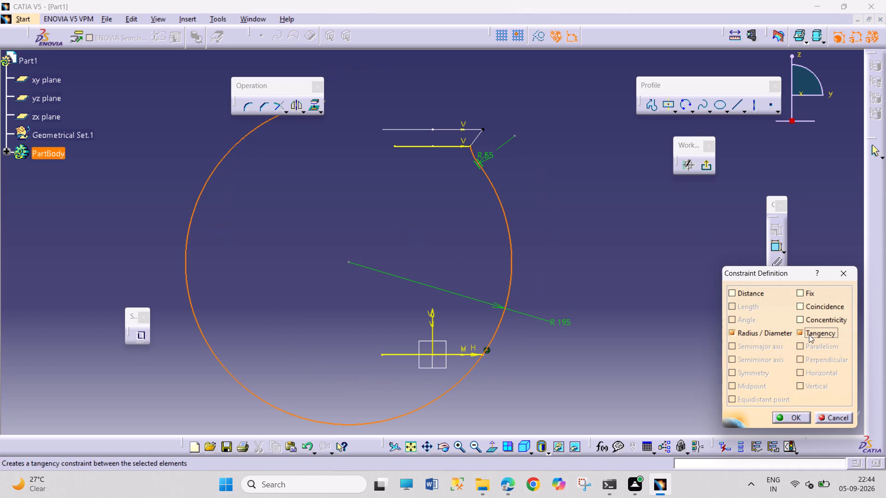
pyautogui.click(780, 416)
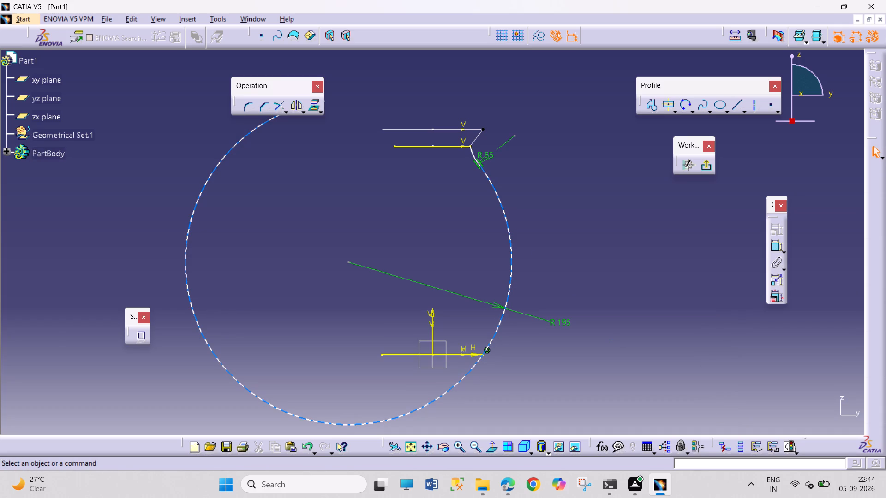
# Move the junction of the neck and body arcs down to about 182 mm above the base, with the neck bulging toward the axis.
pyautogui.moveTo(482, 167); pyautogui.dragTo(487, 220)
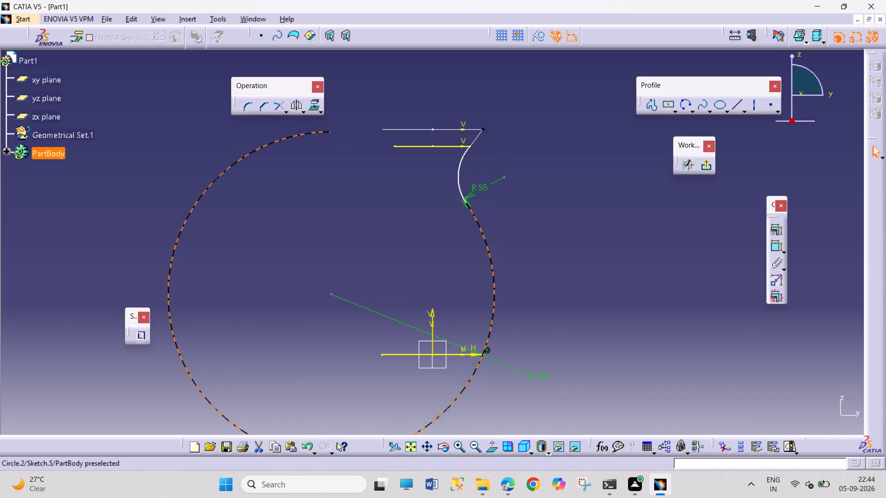
pyautogui.moveTo(487, 220); pyautogui.dragTo(504, 233)
pyautogui.click(596, 259)
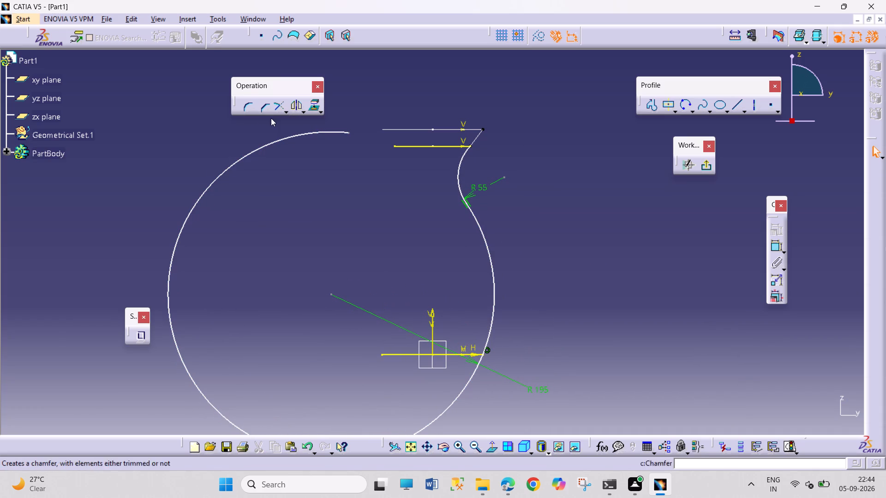
# Quick Trim the excess of the R195 arc, keeping only the stretch between the neck arc and the base endpoint.
pyautogui.click(286, 113)
pyautogui.click(333, 125)
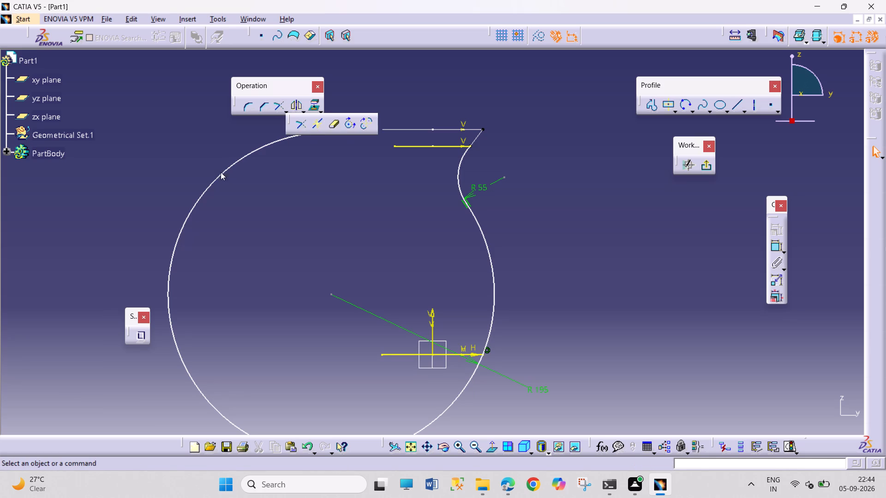
pyautogui.click(218, 177)
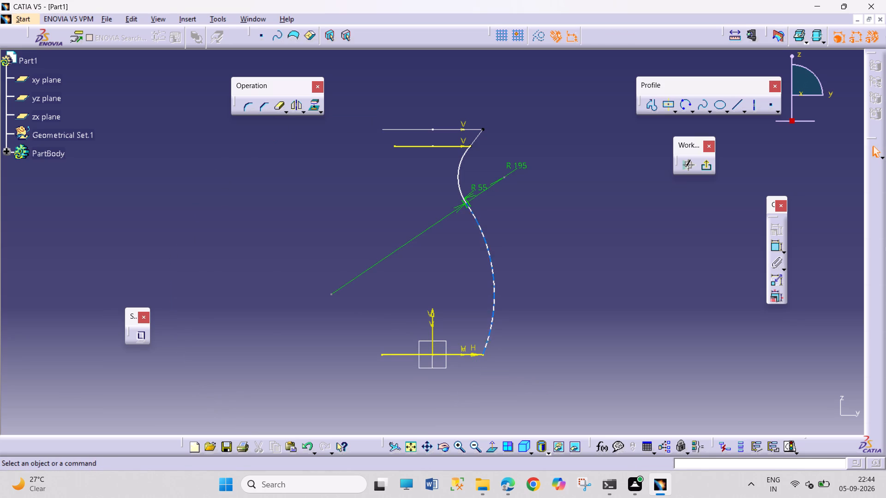
pyautogui.moveTo(565, 306); pyautogui.dragTo(580, 305)
# Constrain the height from the projected base circle to the junction of the two arcs to 180 mm.
pyautogui.click(772, 248)
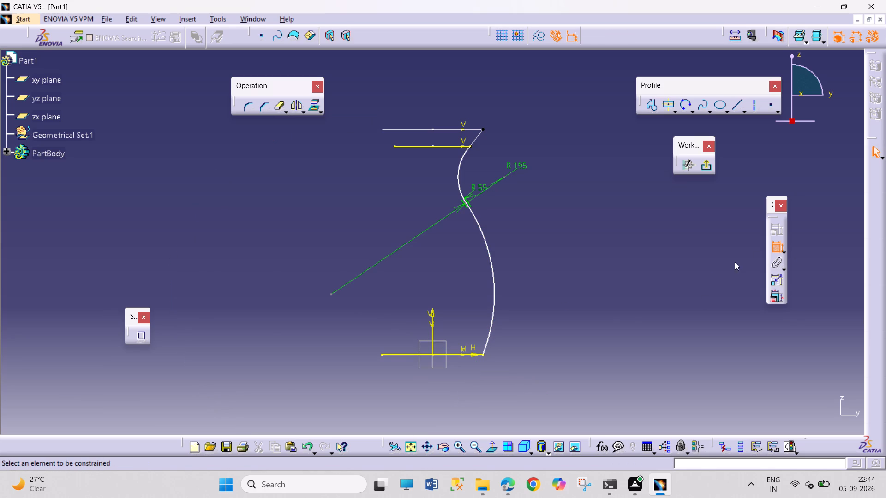
pyautogui.moveTo(447, 353); pyautogui.dragTo(452, 351)
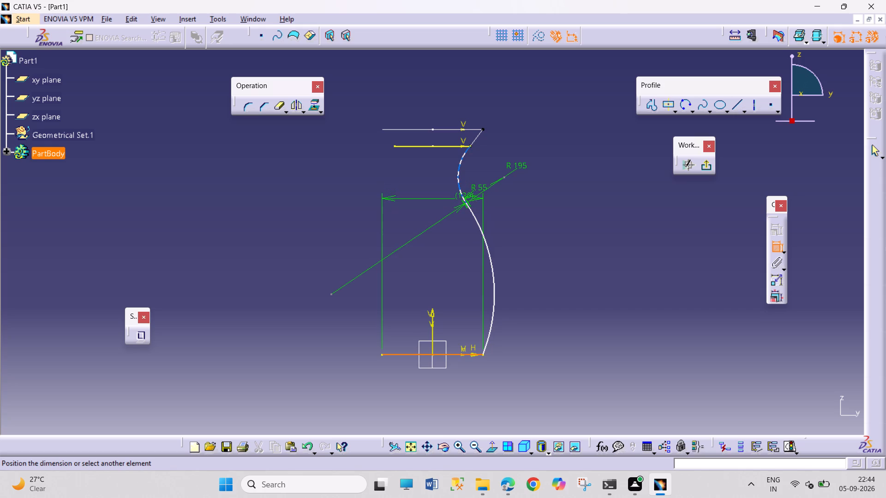
pyautogui.click(467, 202)
pyautogui.click(291, 261)
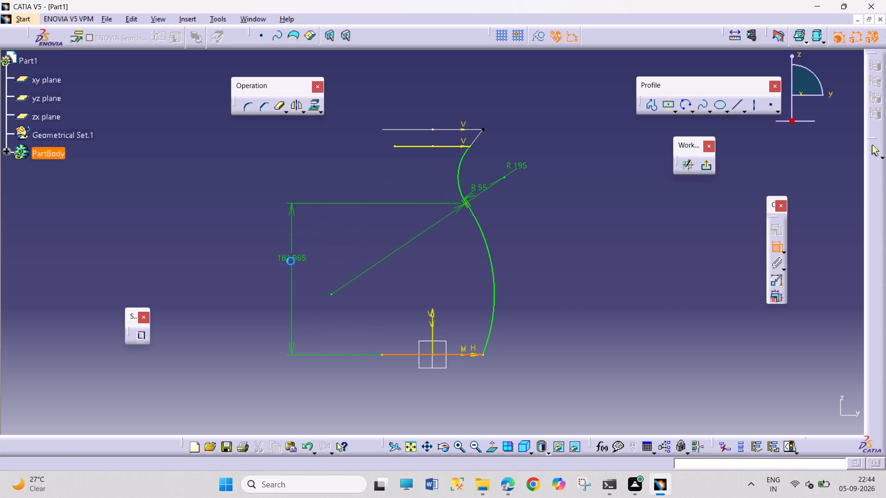
pyautogui.doubleClick(295, 260)
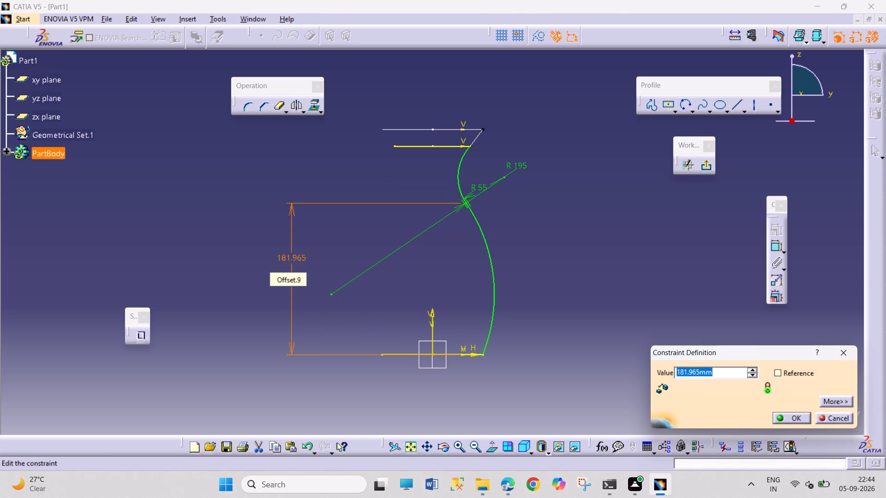
pyautogui.write('180')
pyautogui.press('Return')
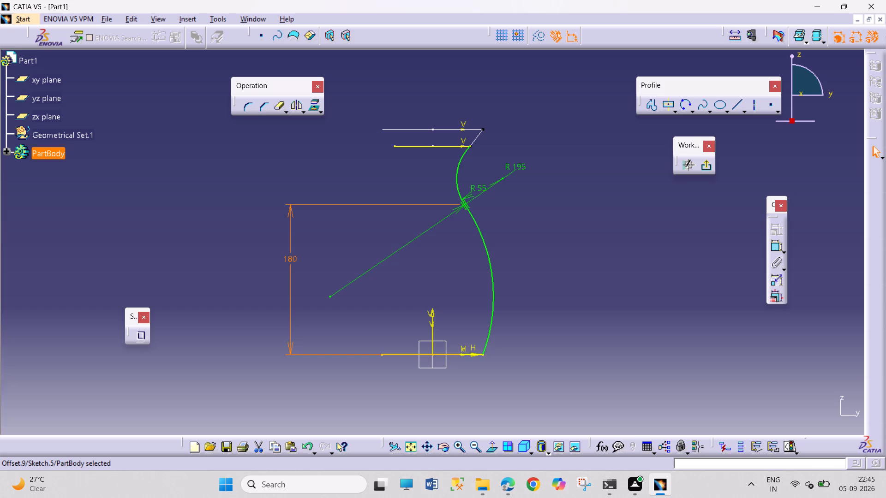
pyautogui.click(568, 247)
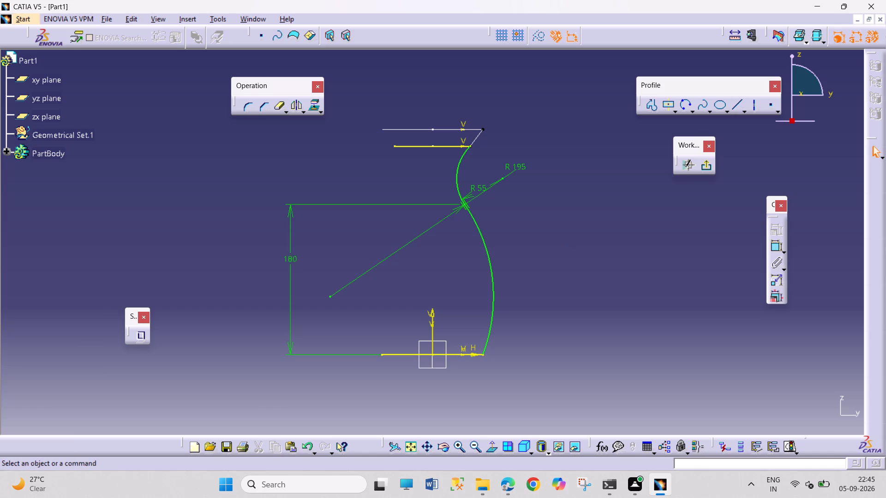
pyautogui.click(549, 235)
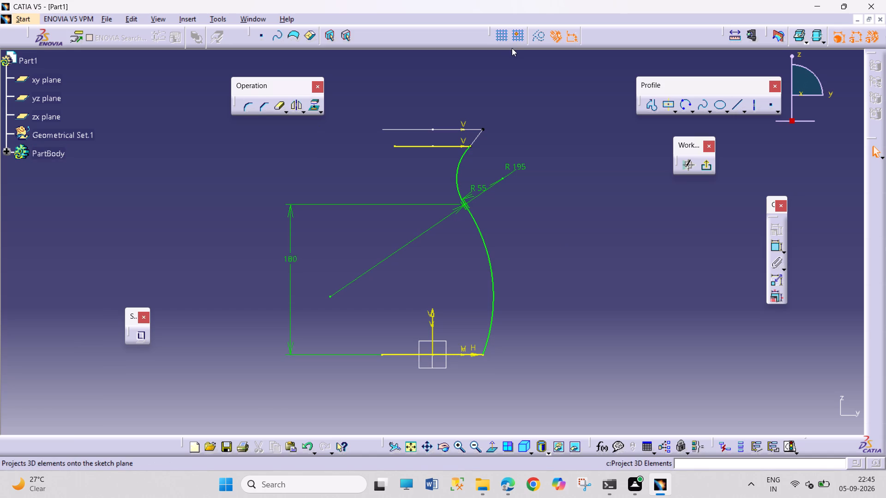
# Convert the projected 90 mm circle and the projected base circle in the sketch to construction elements.
pyautogui.click(540, 37)
pyautogui.click(440, 144)
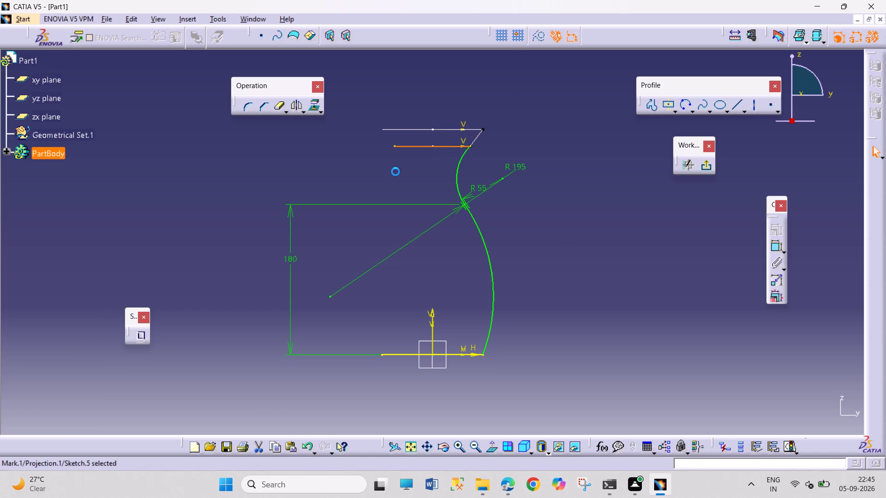
pyautogui.click(358, 157)
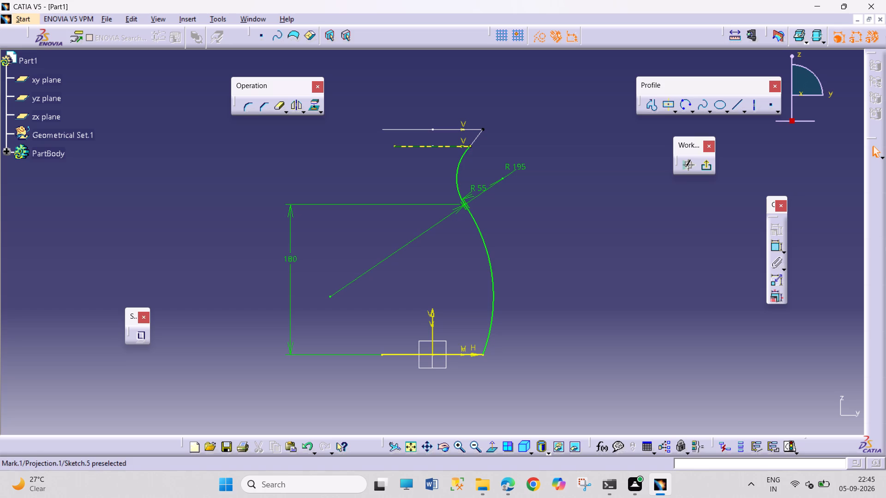
pyautogui.click(432, 163)
pyautogui.click(441, 146)
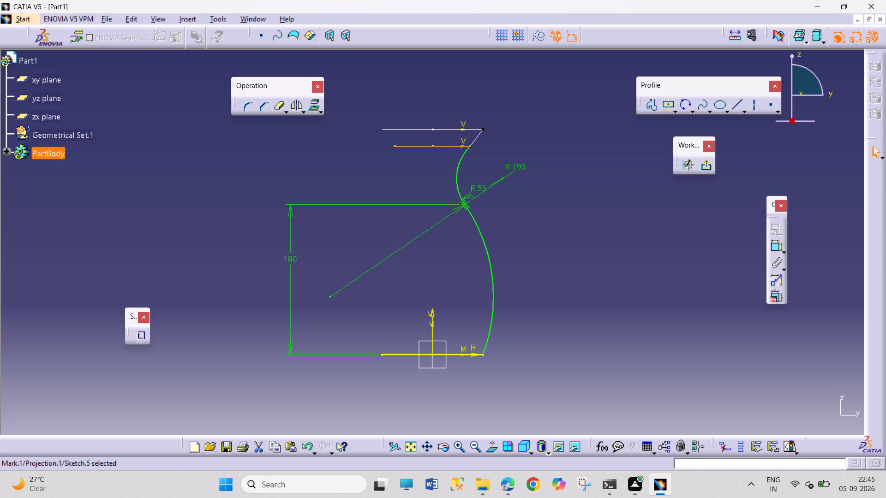
pyautogui.moveTo(539, 37); pyautogui.dragTo(538, 41)
pyautogui.click(539, 111)
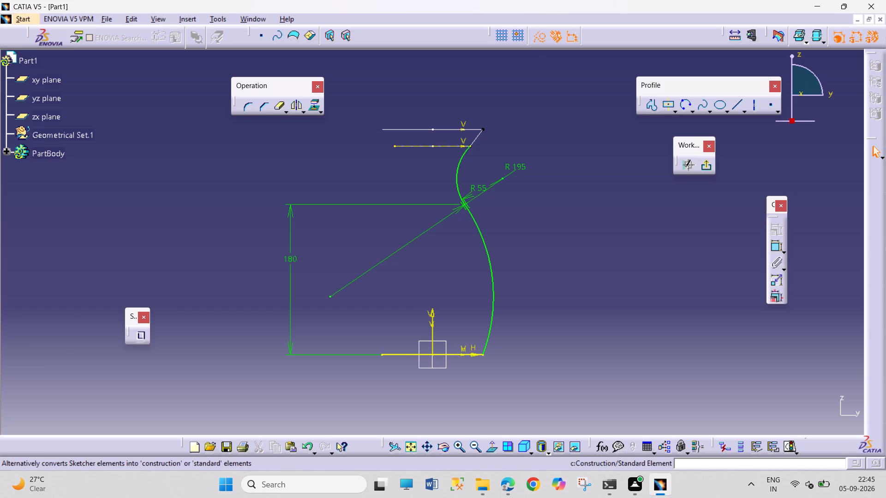
pyautogui.click(426, 354)
pyautogui.click(538, 39)
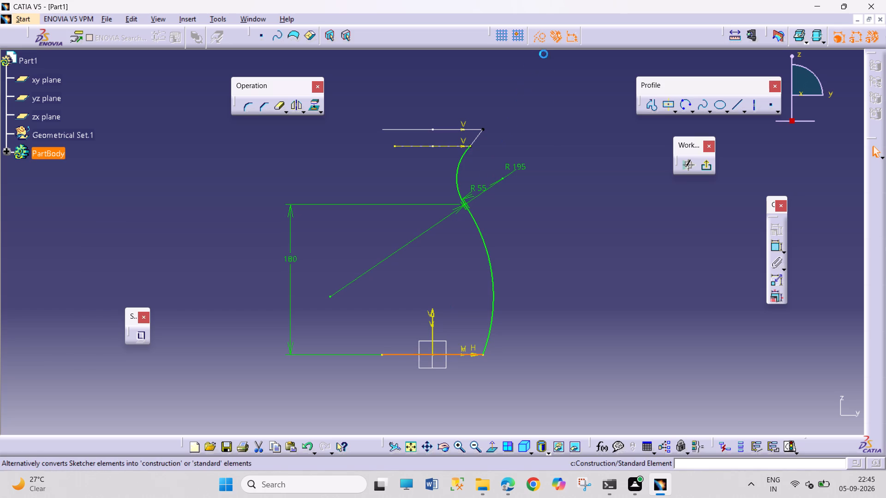
pyautogui.moveTo(560, 213); pyautogui.dragTo(560, 219)
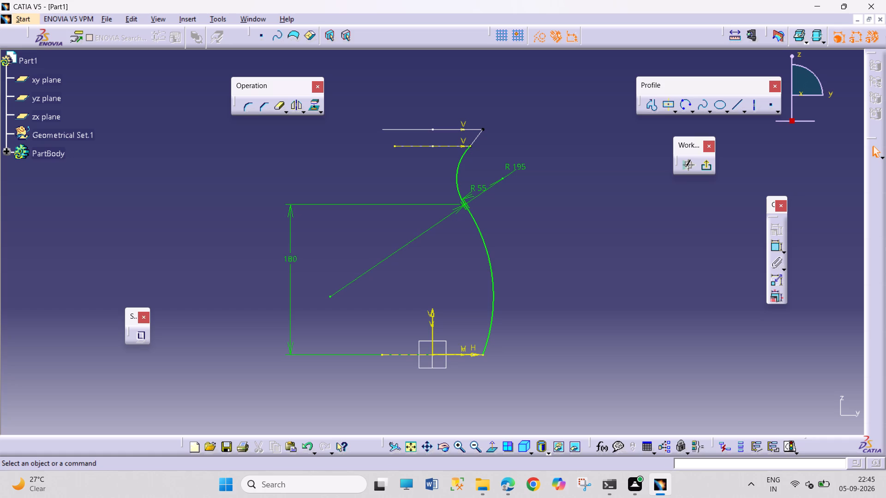
# Exit the body profile sketch and return to the surface workbench.
pyautogui.click(606, 289)
pyautogui.click(707, 164)
pyautogui.click(644, 308)
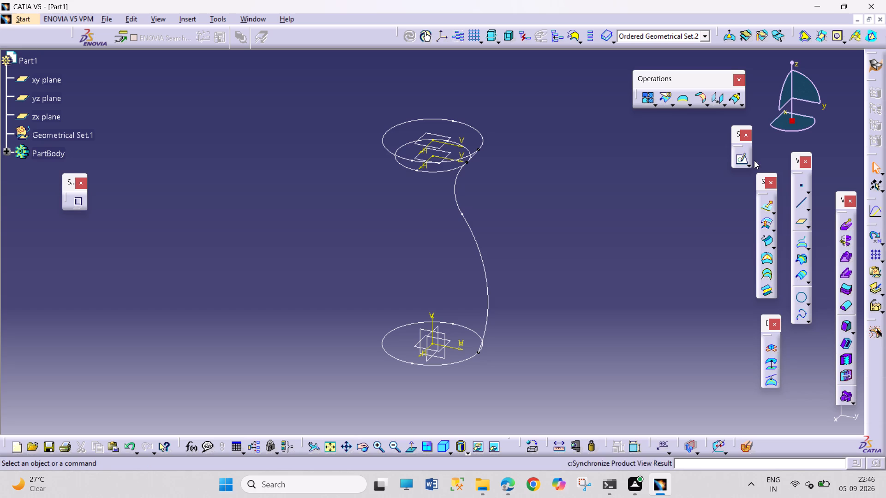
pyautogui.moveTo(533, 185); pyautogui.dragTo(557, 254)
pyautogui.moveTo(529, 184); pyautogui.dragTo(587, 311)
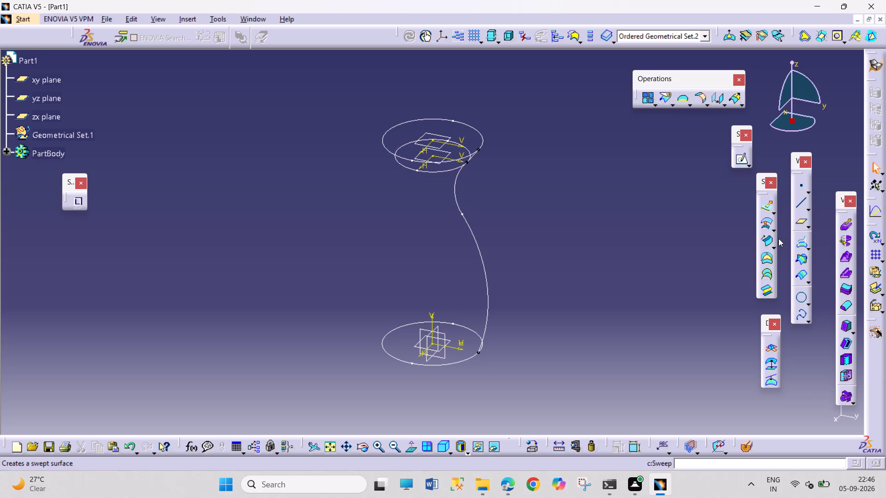
# Examine the Sweep command's explicit, line, circle and conic profile types and their subtypes for a way to build the jug body.
pyautogui.click(768, 225)
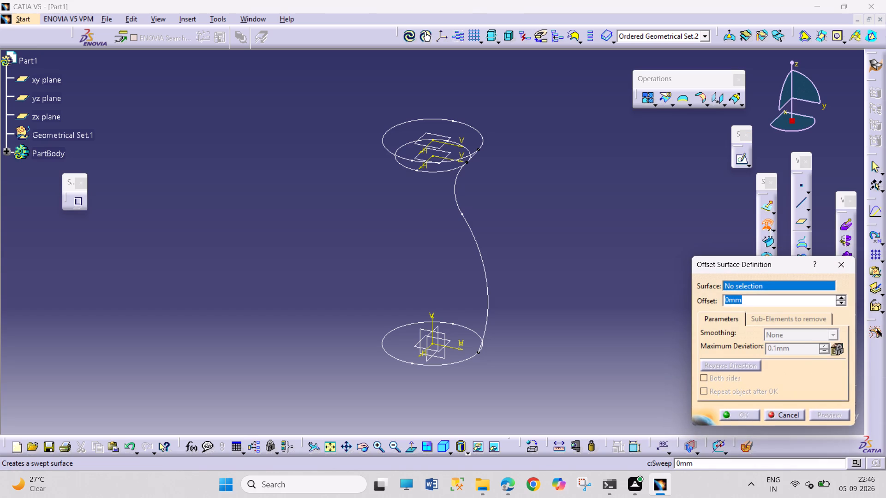
pyautogui.click(830, 267)
pyautogui.click(768, 245)
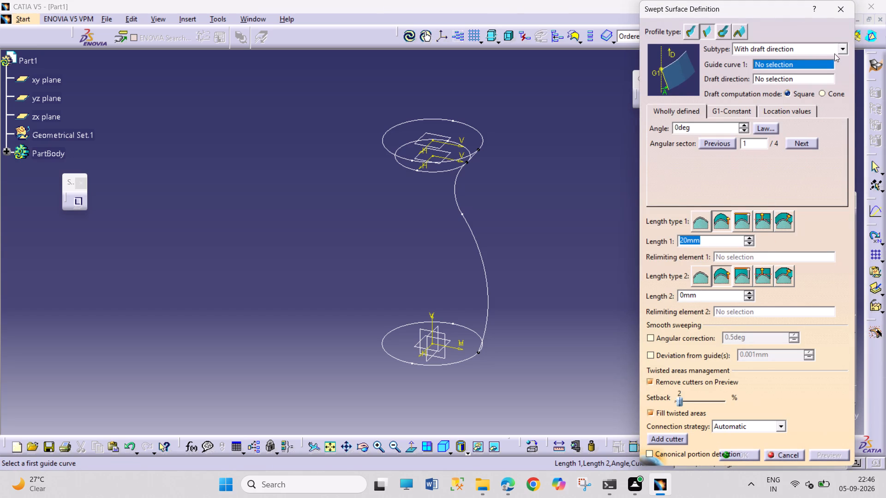
pyautogui.click(839, 47)
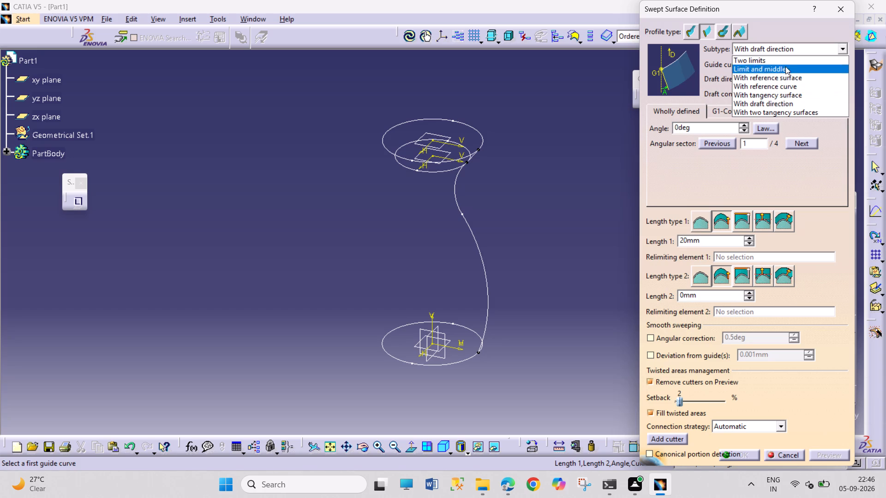
pyautogui.click(690, 30)
pyautogui.click(692, 32)
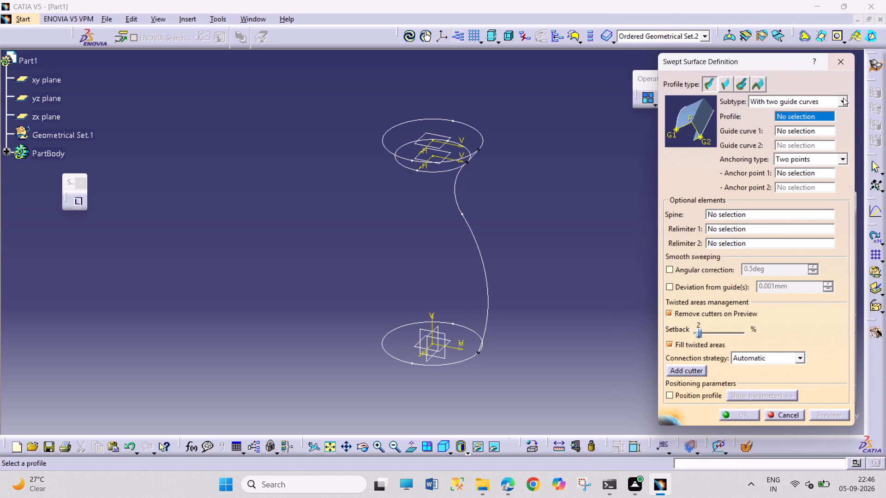
pyautogui.click(843, 98)
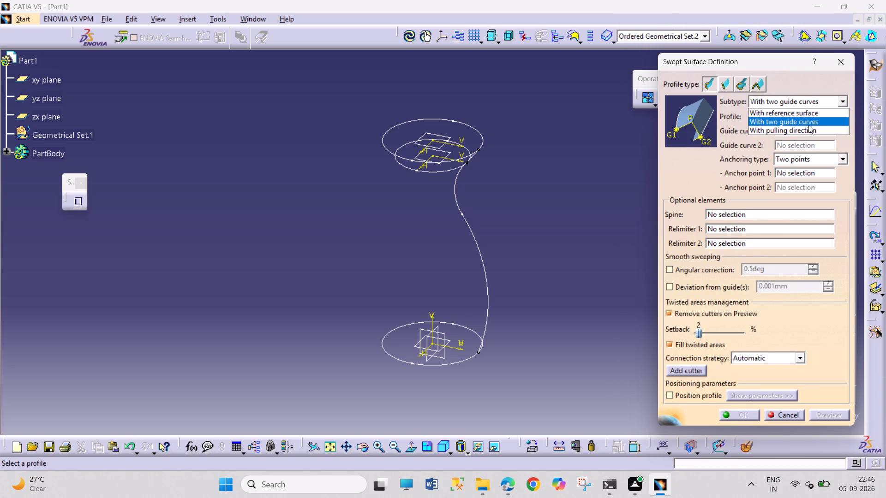
pyautogui.click(728, 84)
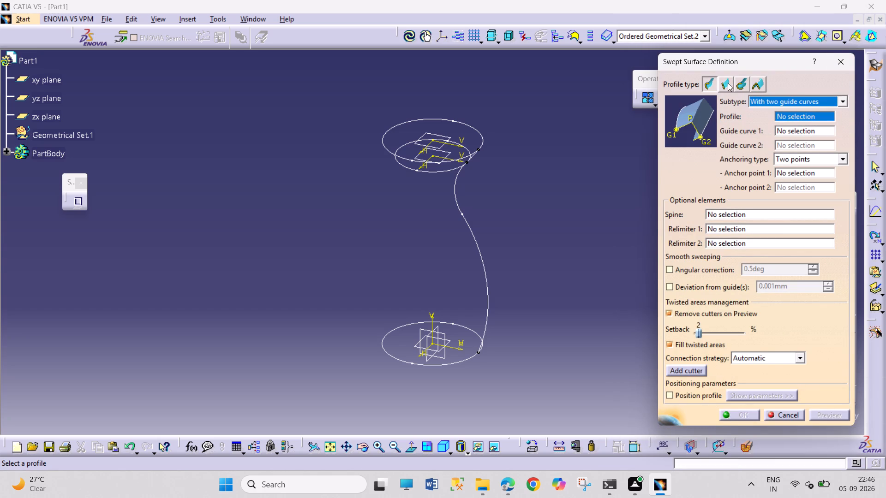
pyautogui.click(728, 83)
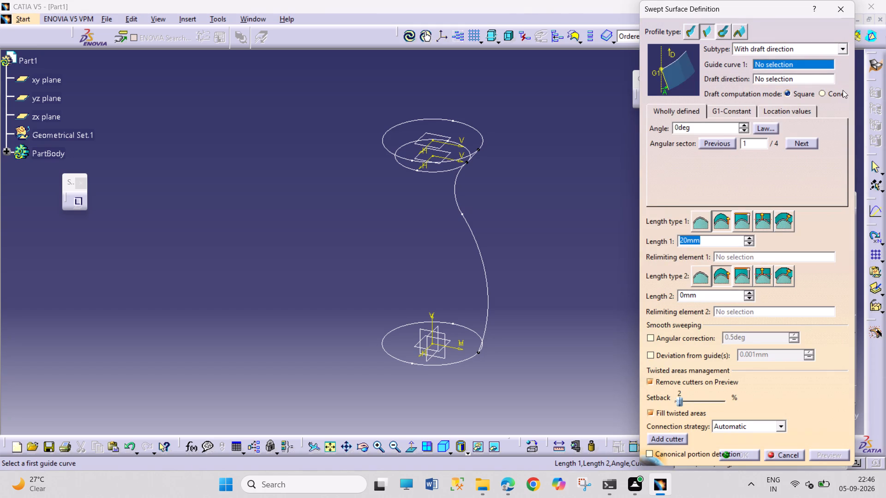
pyautogui.click(842, 47)
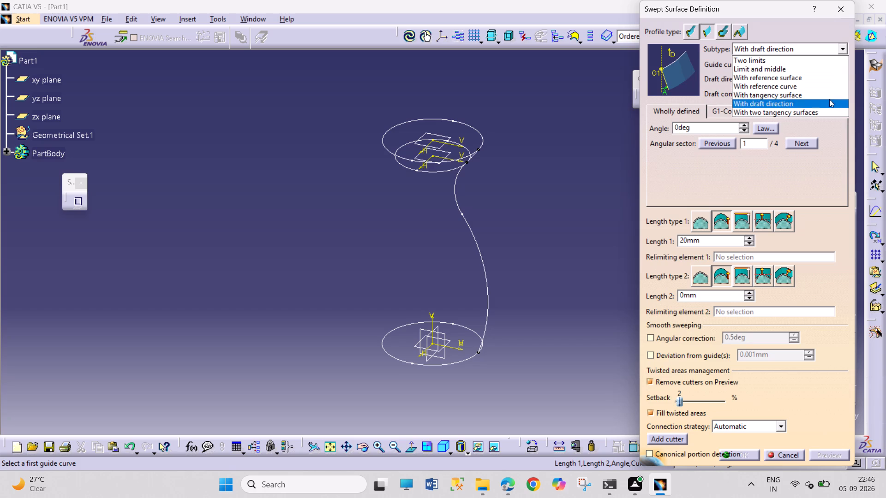
pyautogui.doubleClick(722, 28)
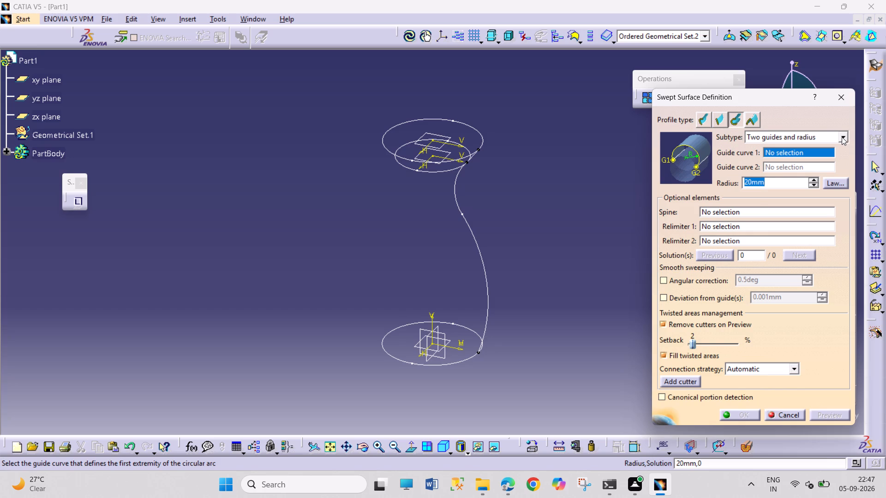
pyautogui.click(842, 137)
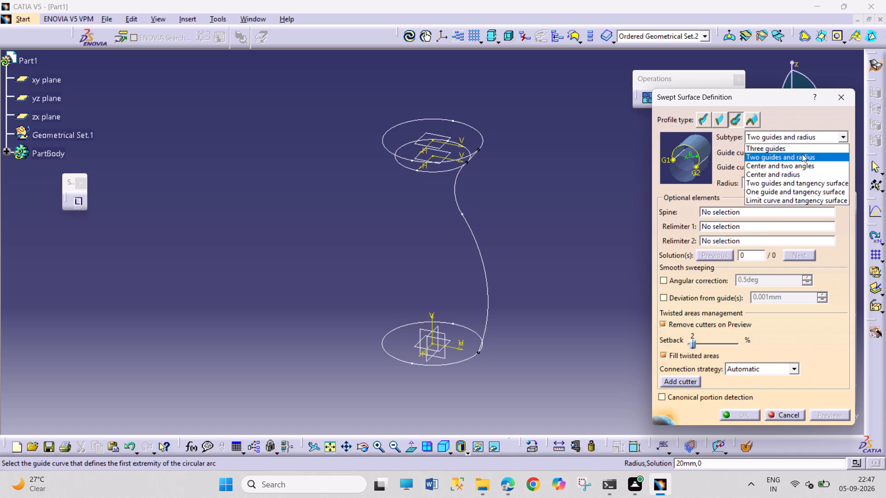
pyautogui.click(748, 119)
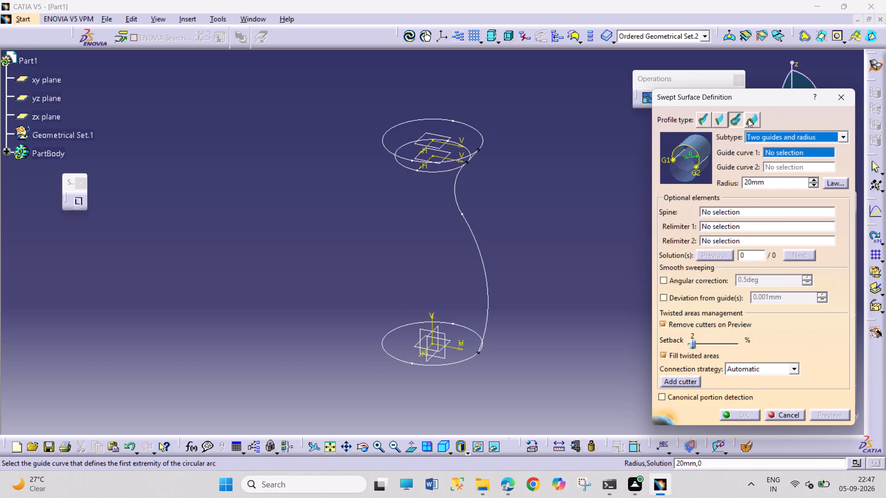
pyautogui.click(748, 119)
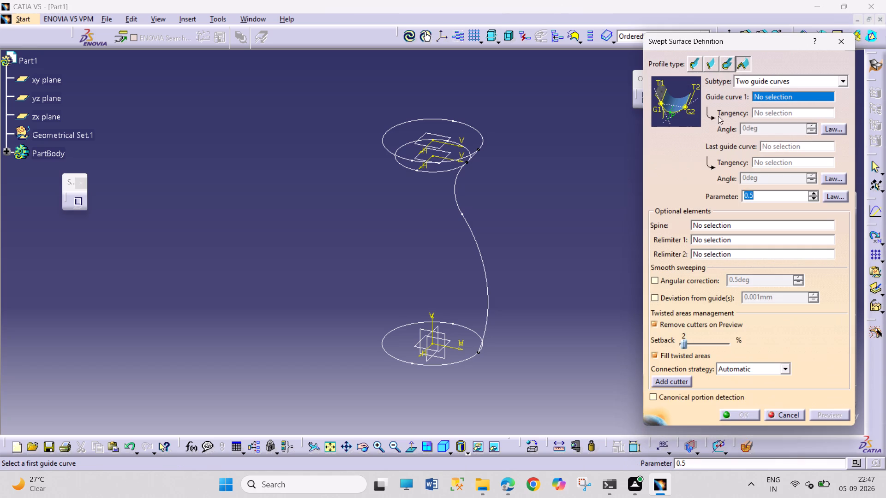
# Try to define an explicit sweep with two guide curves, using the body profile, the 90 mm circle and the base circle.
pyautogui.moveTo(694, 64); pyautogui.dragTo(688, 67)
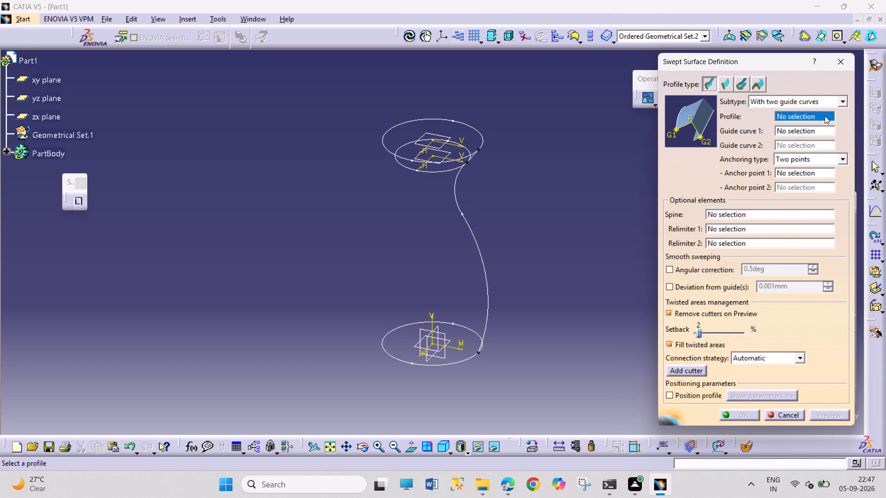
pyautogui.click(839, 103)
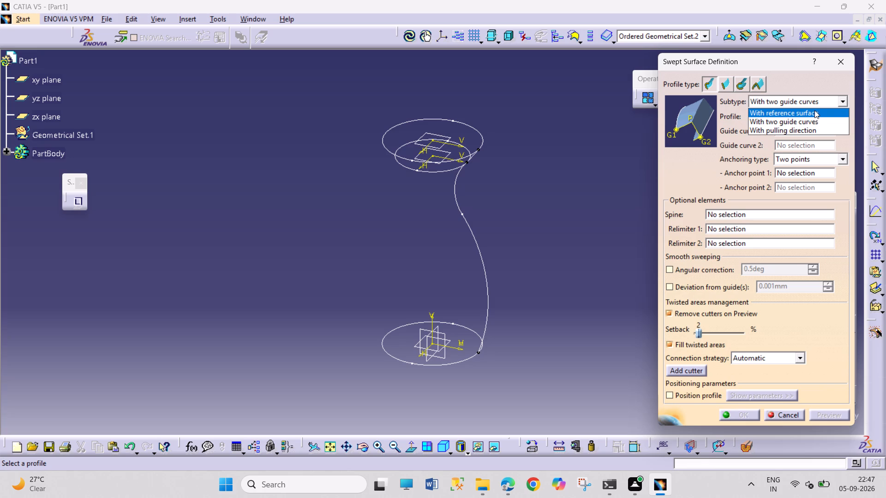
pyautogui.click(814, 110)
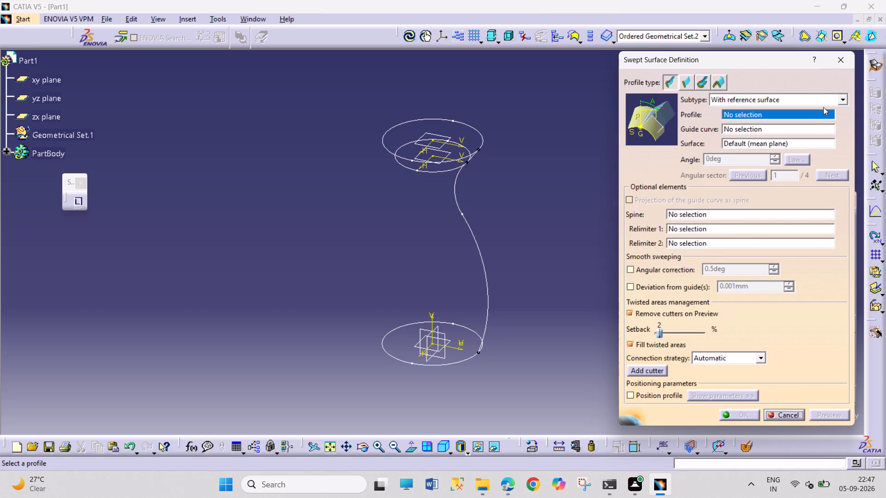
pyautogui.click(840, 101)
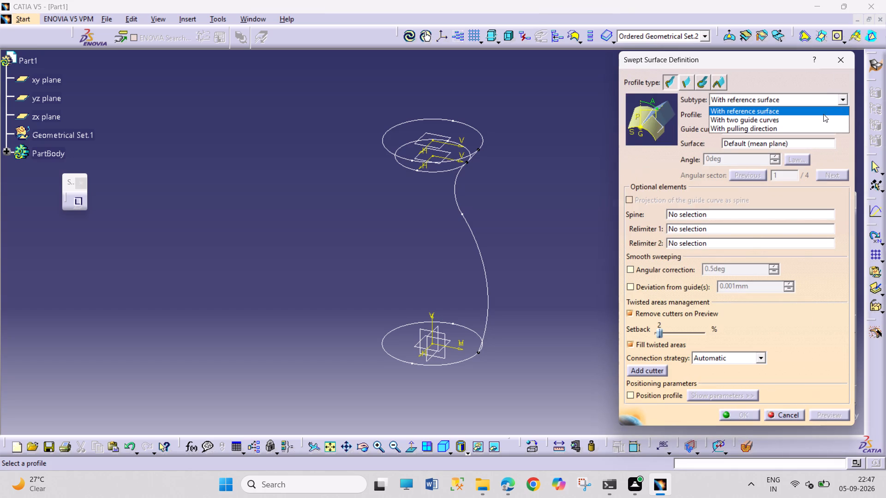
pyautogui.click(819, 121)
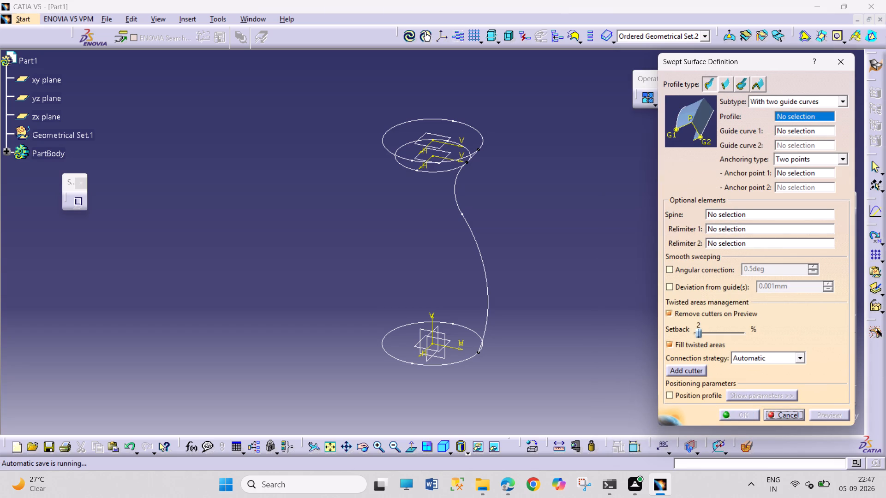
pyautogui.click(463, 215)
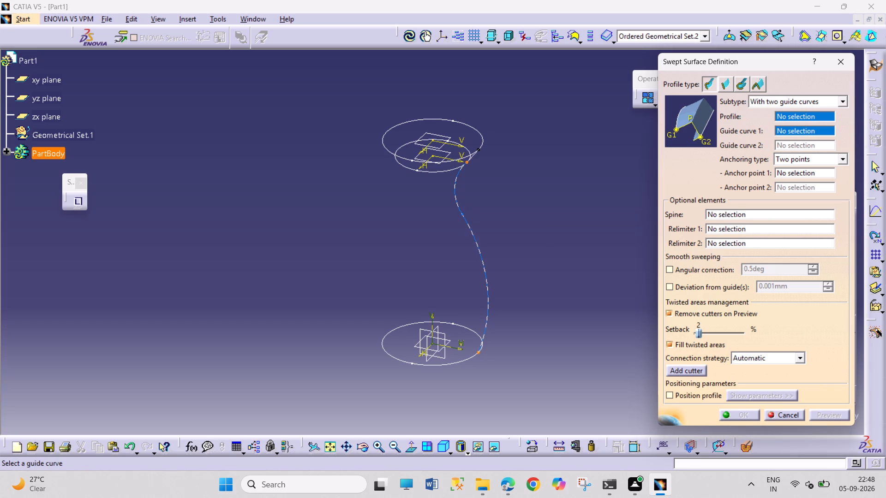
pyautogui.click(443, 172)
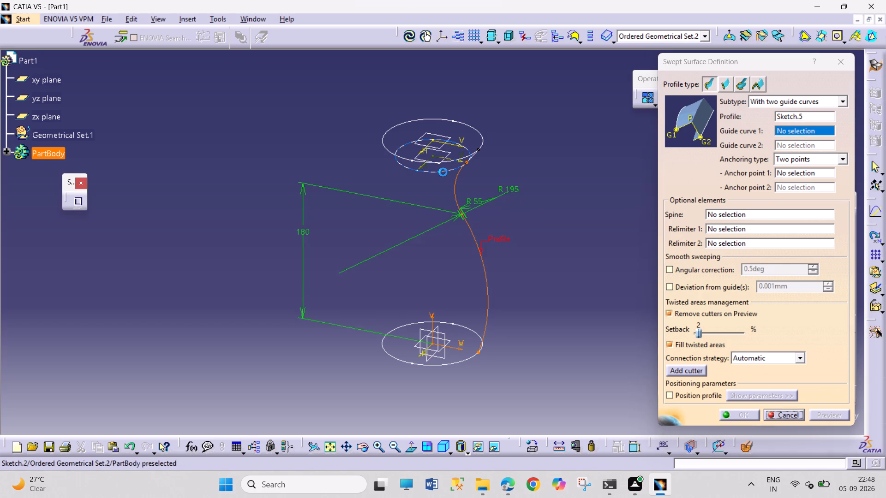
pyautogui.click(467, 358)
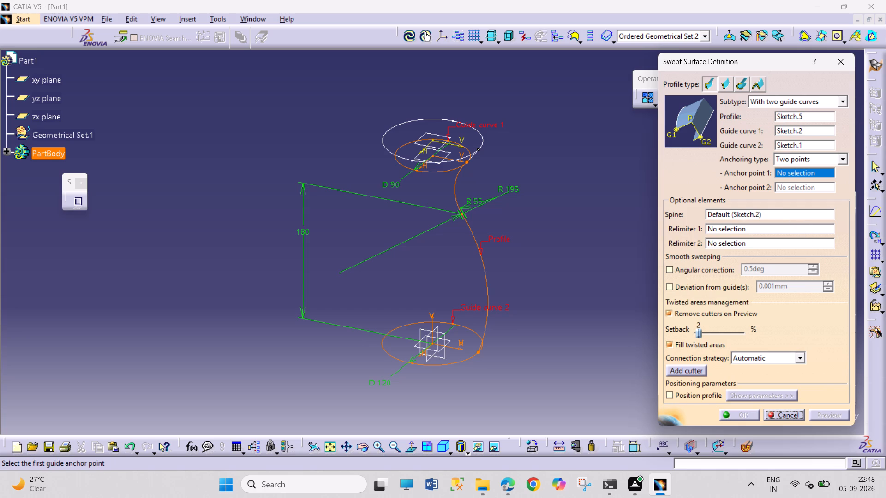
# Examine the line, circle and conic sweep subtypes again, including the line sweep with reference curve.
pyautogui.click(723, 83)
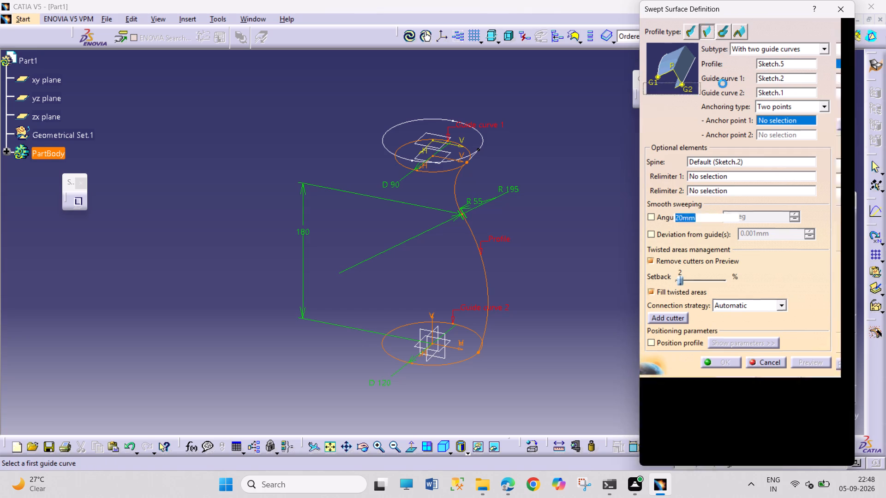
pyautogui.click(844, 45)
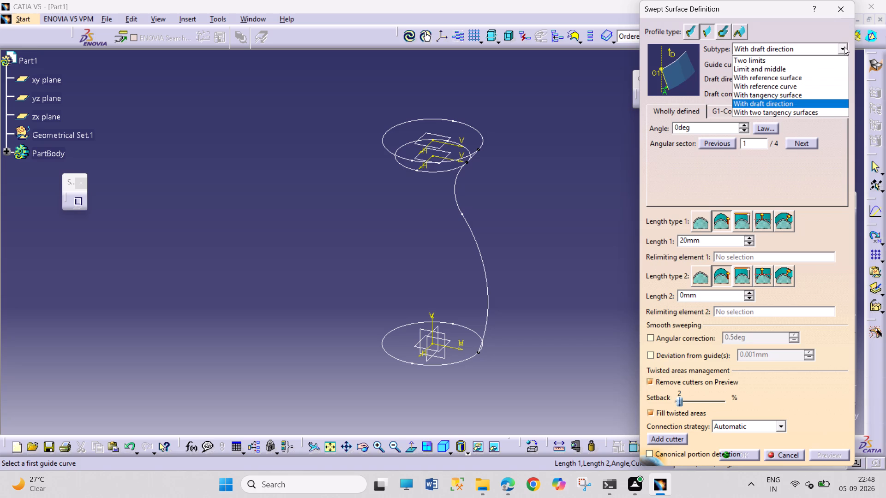
pyautogui.click(815, 85)
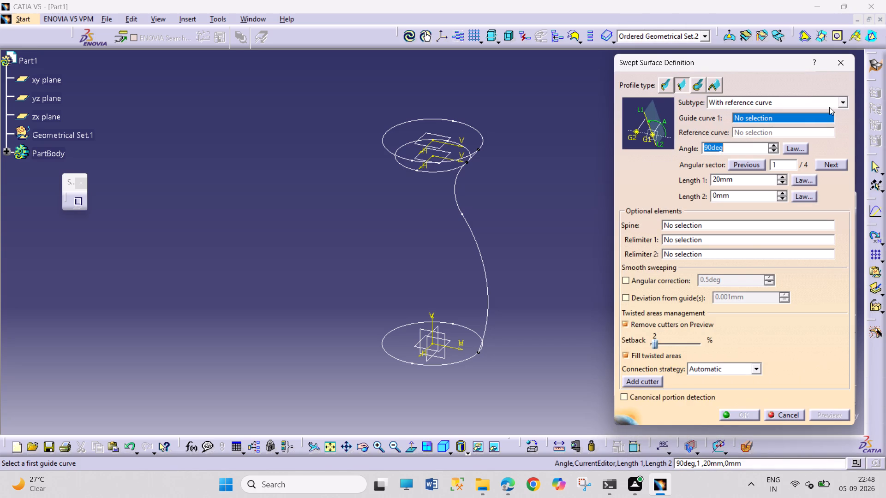
pyautogui.click(844, 100)
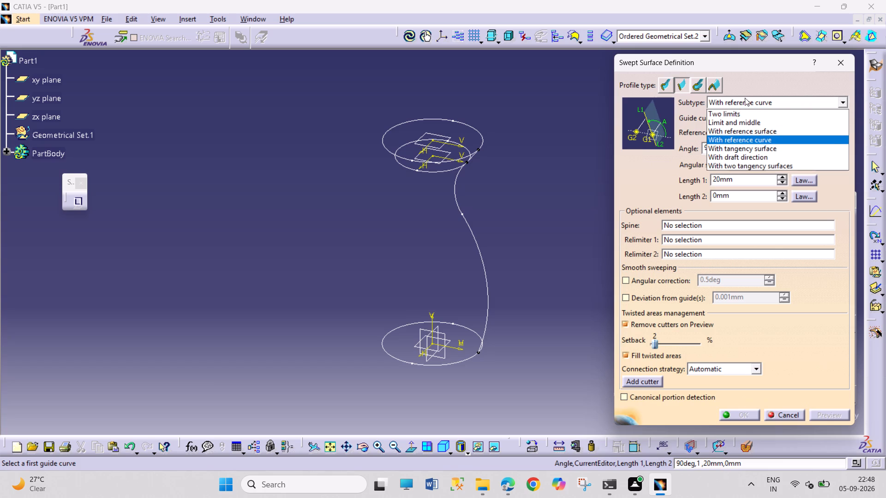
pyautogui.click(697, 85)
pyautogui.click(697, 85)
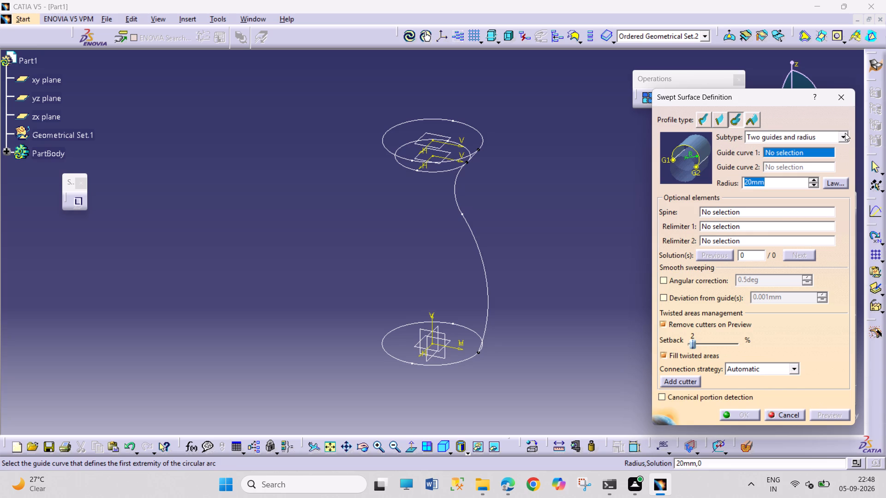
pyautogui.click(844, 133)
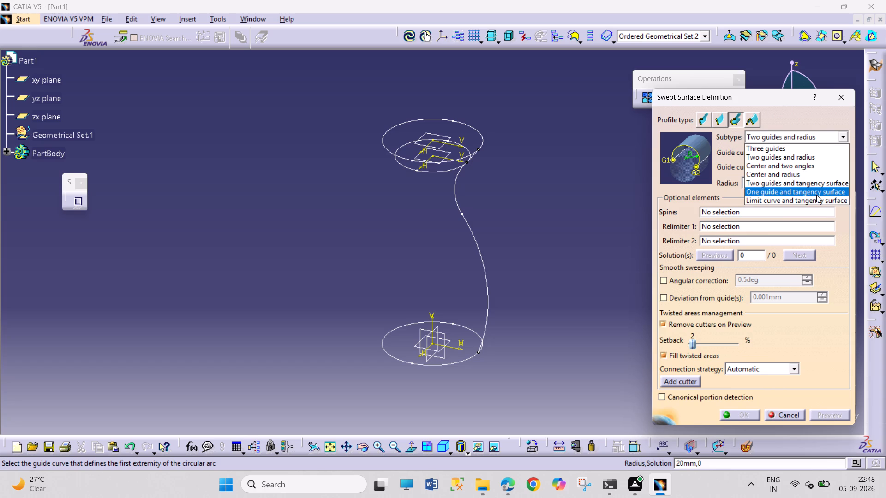
pyautogui.click(753, 117)
pyautogui.click(753, 117)
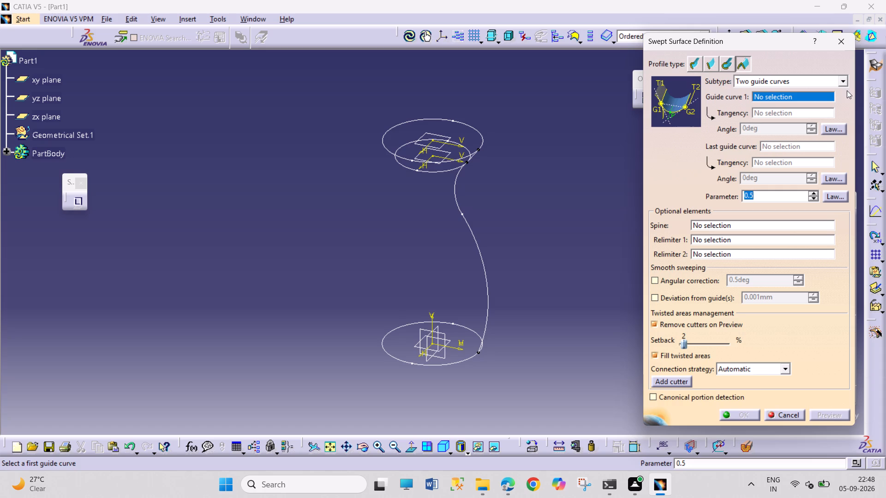
pyautogui.click(847, 86)
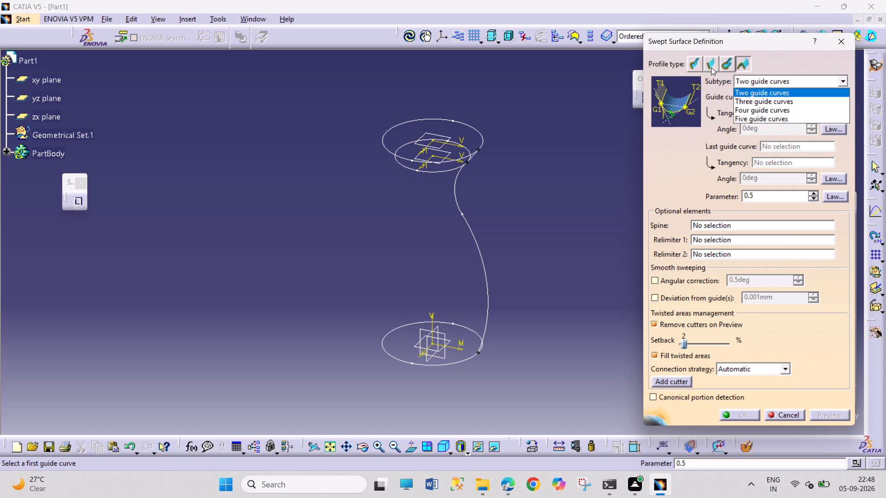
# Sweep the body profile along the 90 mm circle and the base circle, anchored at the profile's base endpoint and its top endpoint.
pyautogui.click(693, 60)
pyautogui.click(693, 60)
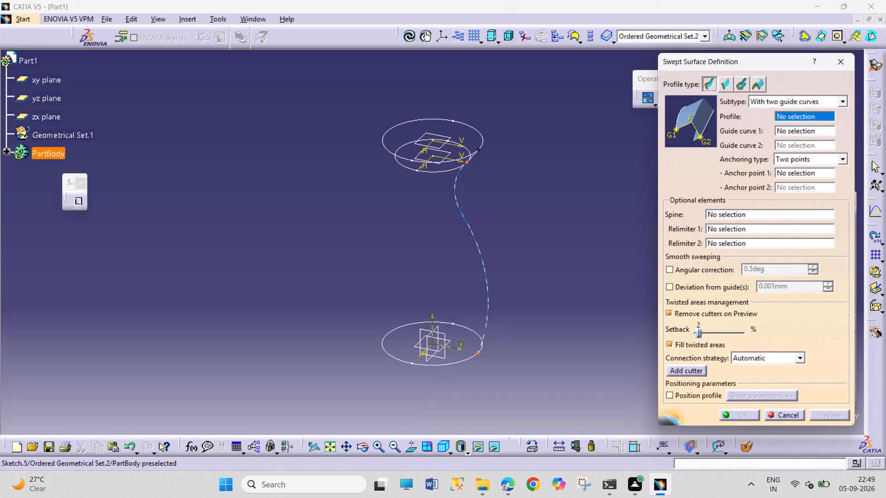
pyautogui.click(485, 326)
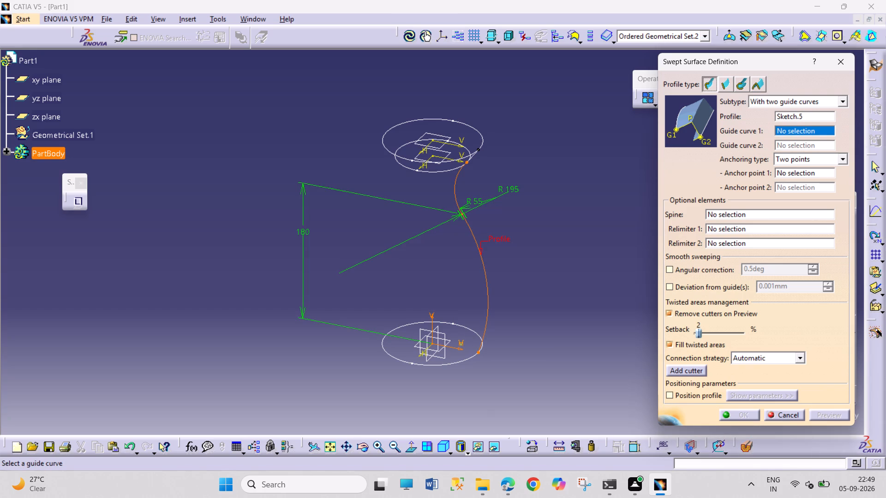
pyautogui.click(443, 169)
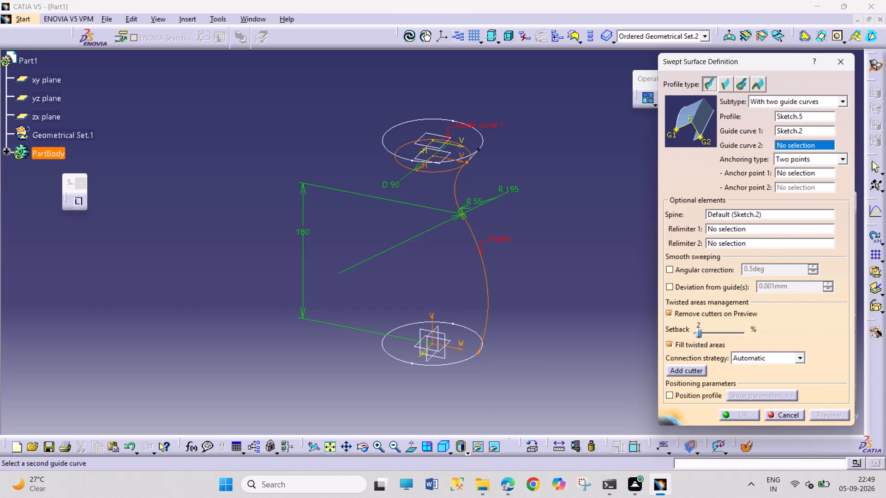
pyautogui.click(468, 358)
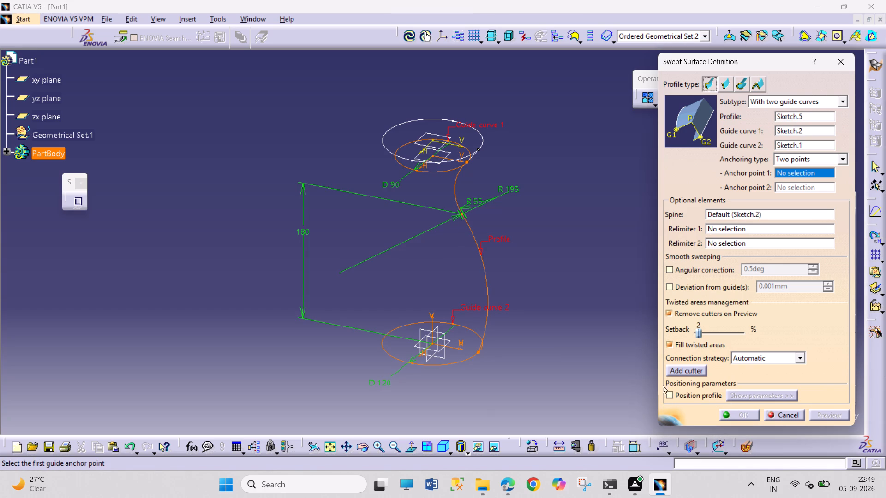
pyautogui.click(480, 354)
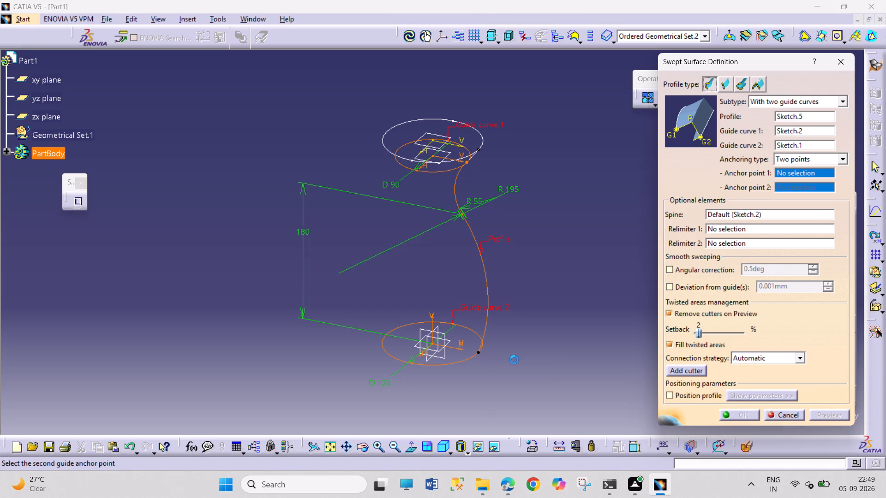
pyautogui.click(467, 162)
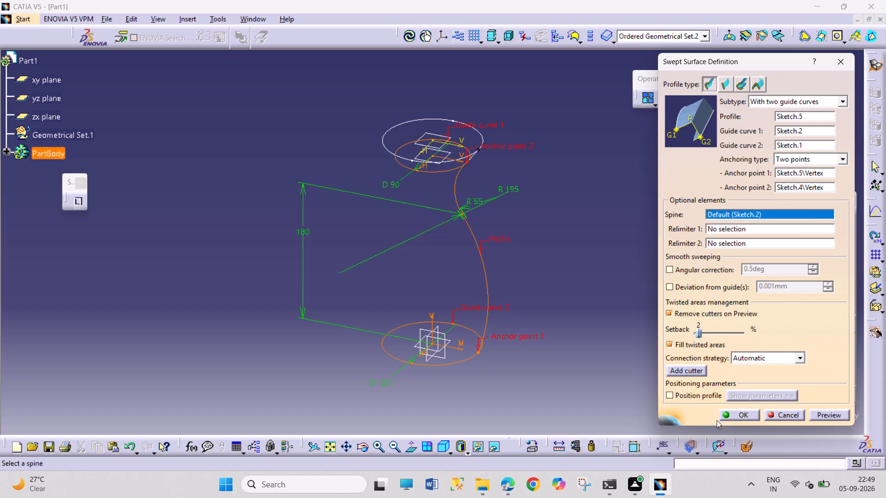
pyautogui.click(739, 413)
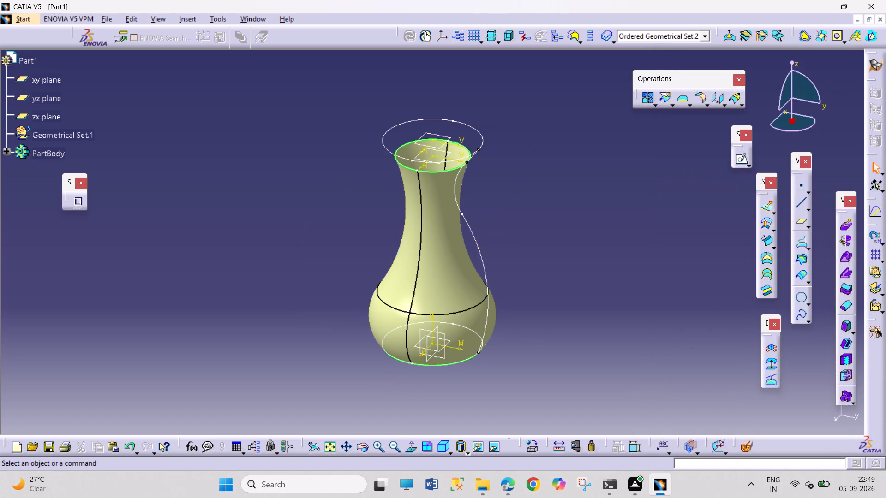
# Inspect the swept jug body from several angles and undo the sweep.
pyautogui.click(612, 330)
pyautogui.click(359, 450)
pyautogui.moveTo(363, 412); pyautogui.dragTo(450, 368)
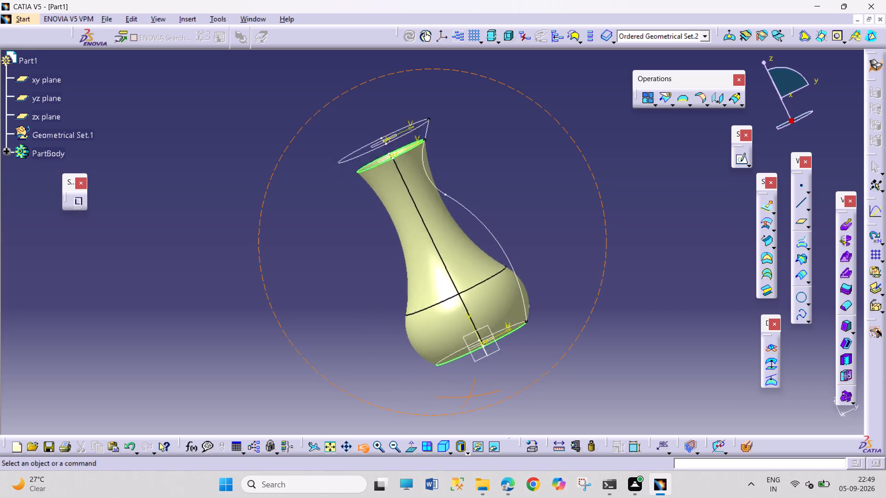
pyautogui.moveTo(450, 368); pyautogui.dragTo(332, 343)
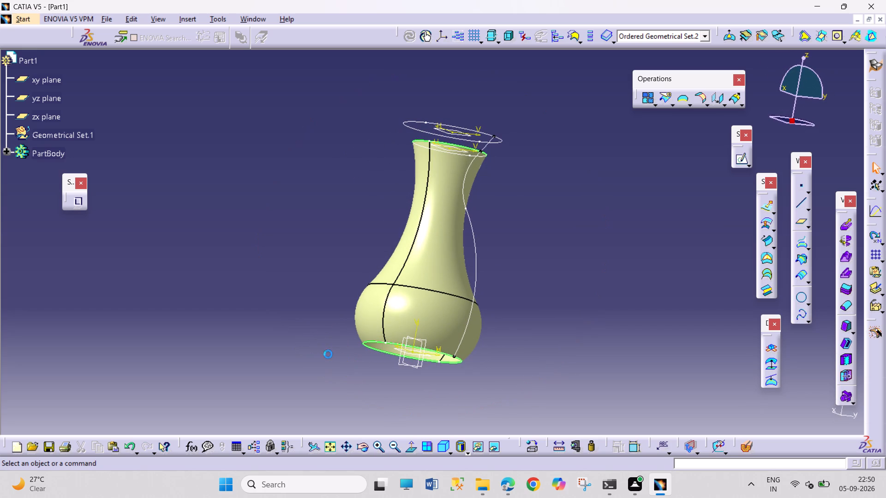
pyautogui.hotkey('ctrl', 'z')
pyautogui.keyDown('ctrl'); pyautogui.click(328, 354); pyautogui.keyUp('ctrl')
pyautogui.hotkey('ctrl', 'z')
pyautogui.hotkey('ctrl', 'z')
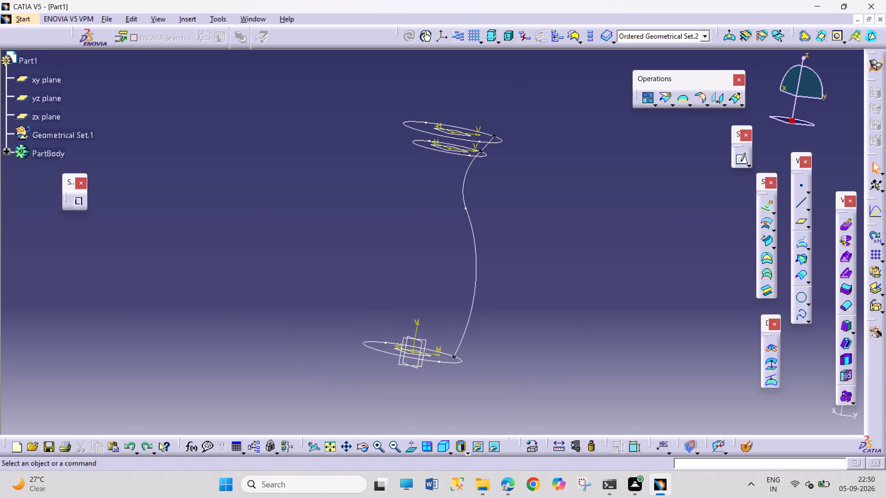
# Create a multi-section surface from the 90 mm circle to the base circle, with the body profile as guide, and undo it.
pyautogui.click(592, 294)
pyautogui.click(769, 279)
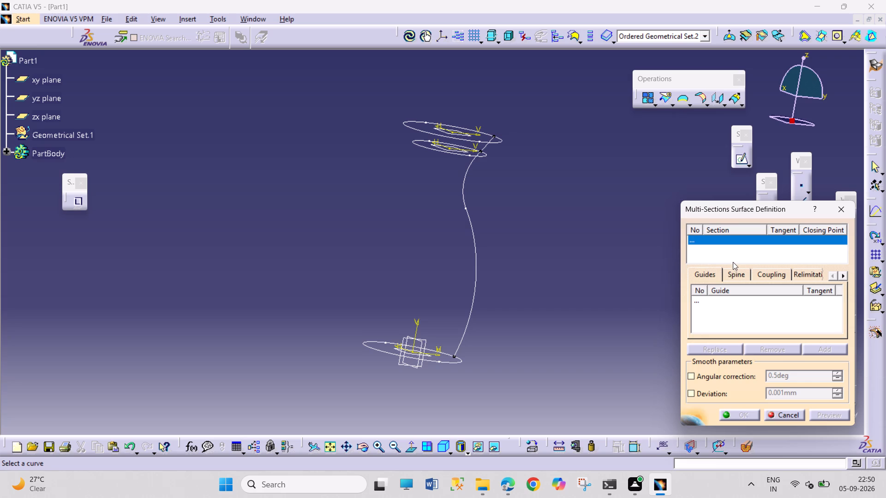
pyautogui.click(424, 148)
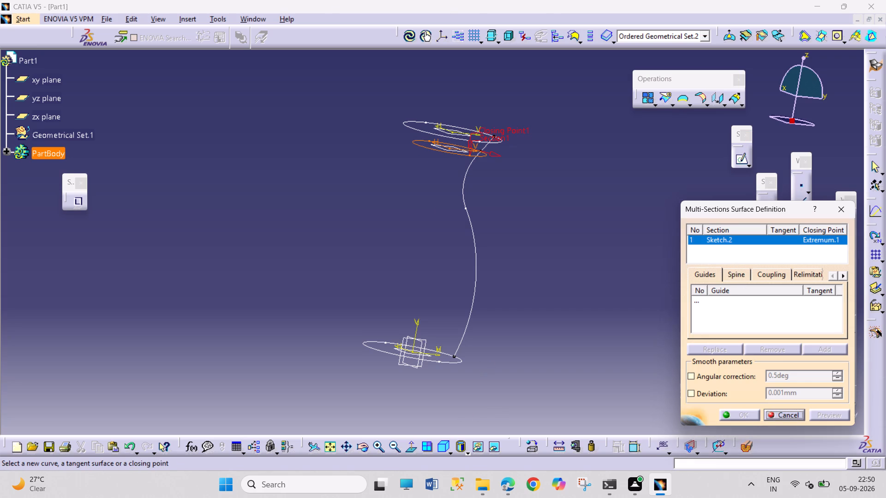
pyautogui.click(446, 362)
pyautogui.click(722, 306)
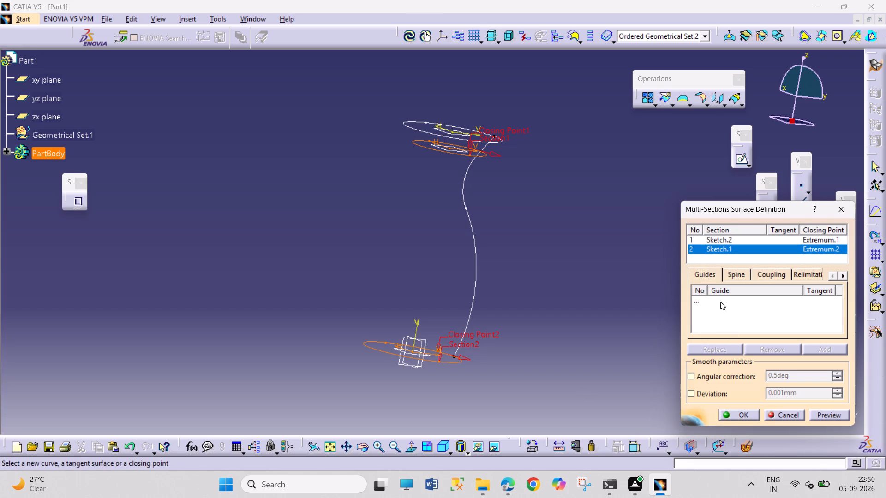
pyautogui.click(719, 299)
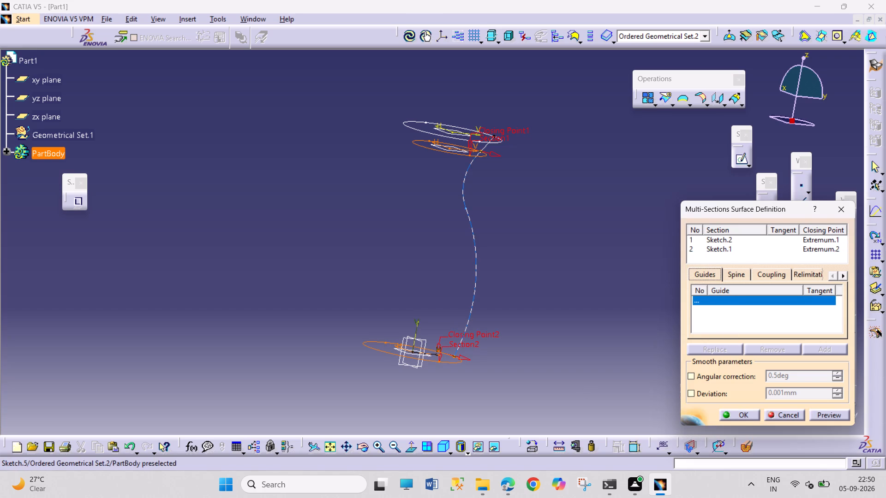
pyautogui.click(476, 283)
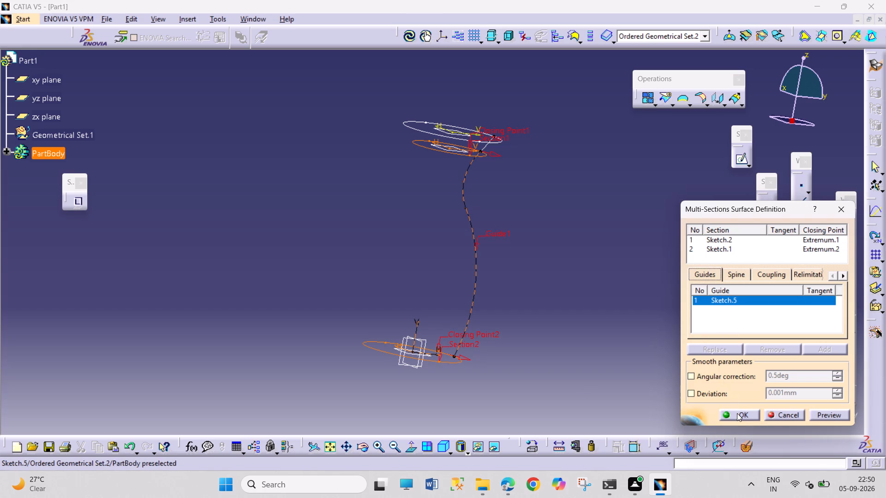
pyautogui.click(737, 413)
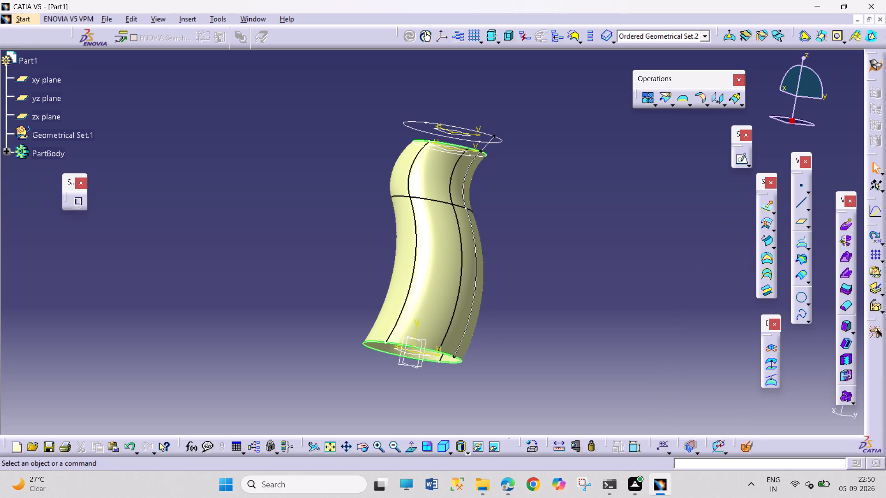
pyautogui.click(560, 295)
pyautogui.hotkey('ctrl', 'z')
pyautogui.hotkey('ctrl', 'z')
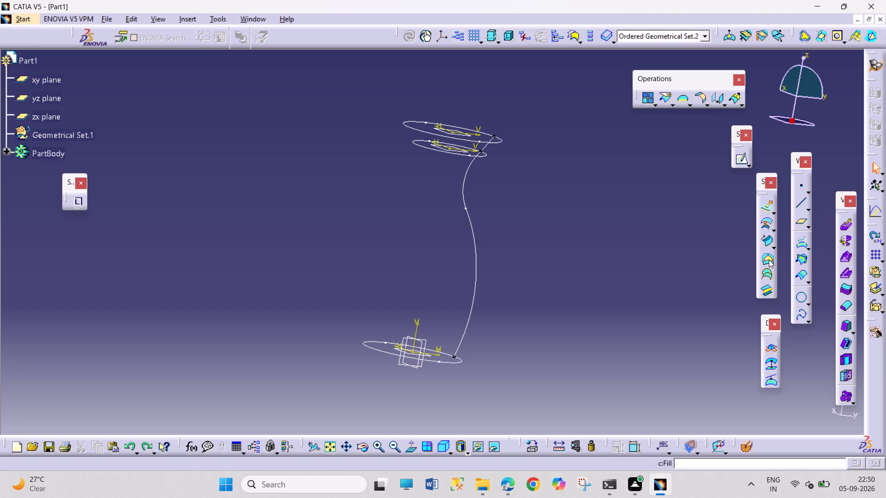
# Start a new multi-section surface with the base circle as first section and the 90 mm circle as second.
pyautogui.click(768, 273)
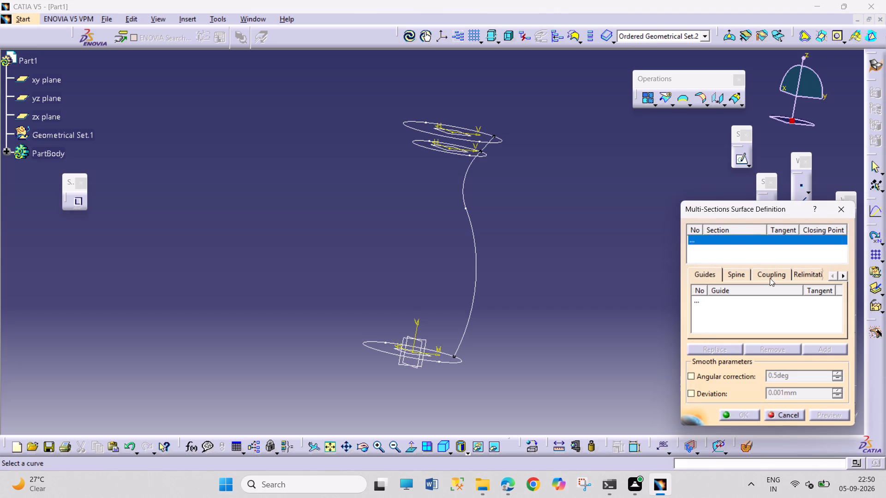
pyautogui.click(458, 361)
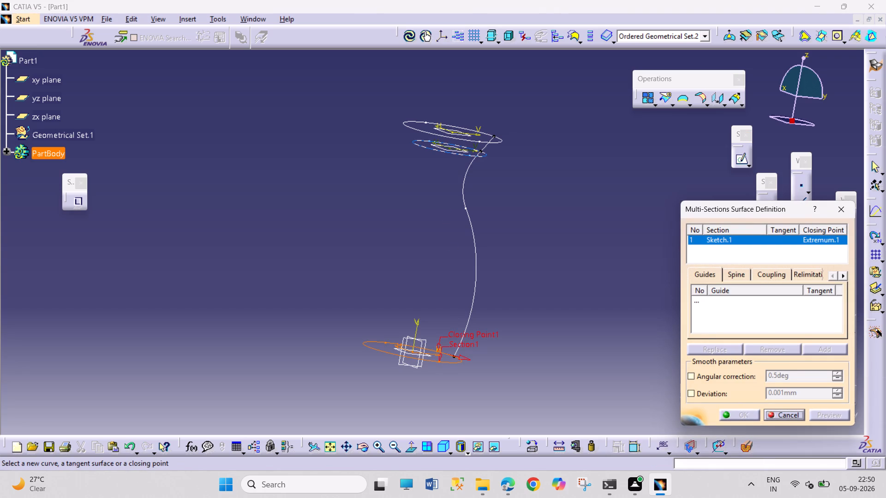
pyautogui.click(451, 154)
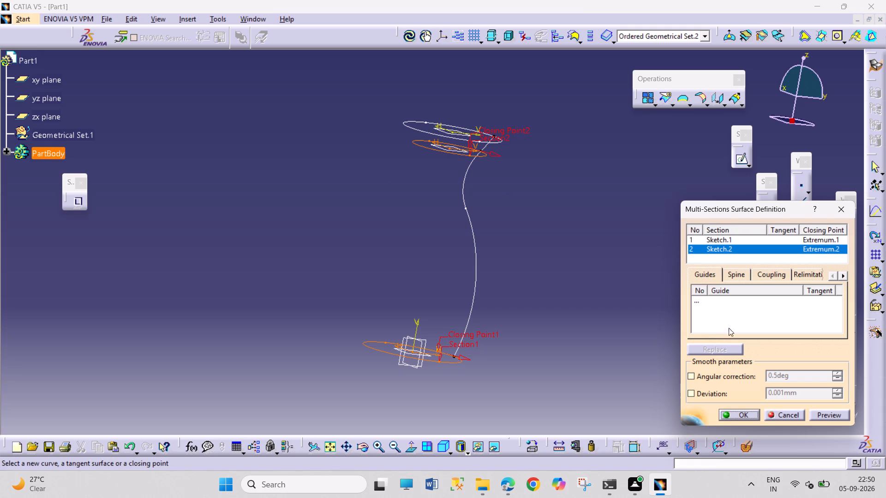
# Examine the multi-section surface's coupling, relimitation, canonical element and spine options.
pyautogui.click(763, 272)
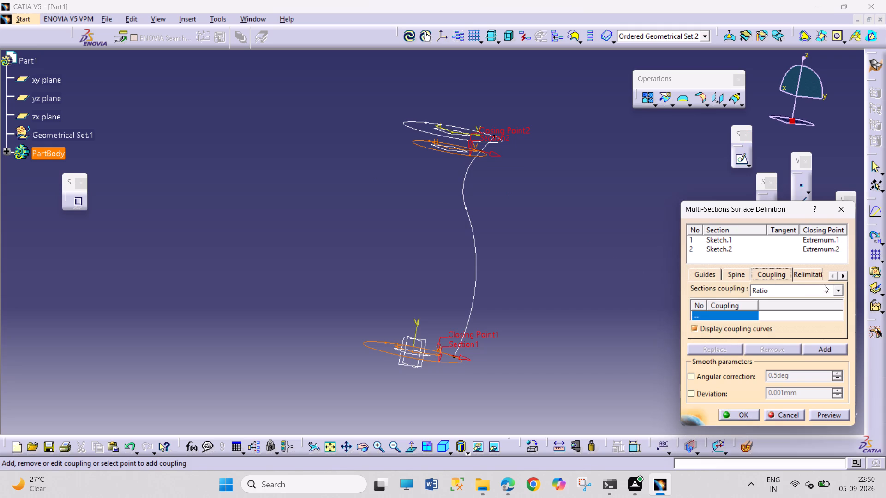
pyautogui.click(808, 275)
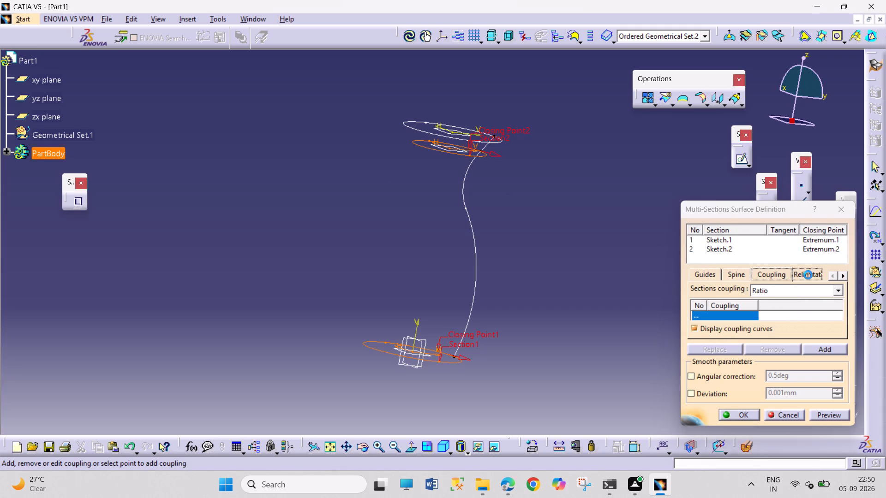
pyautogui.click(813, 272)
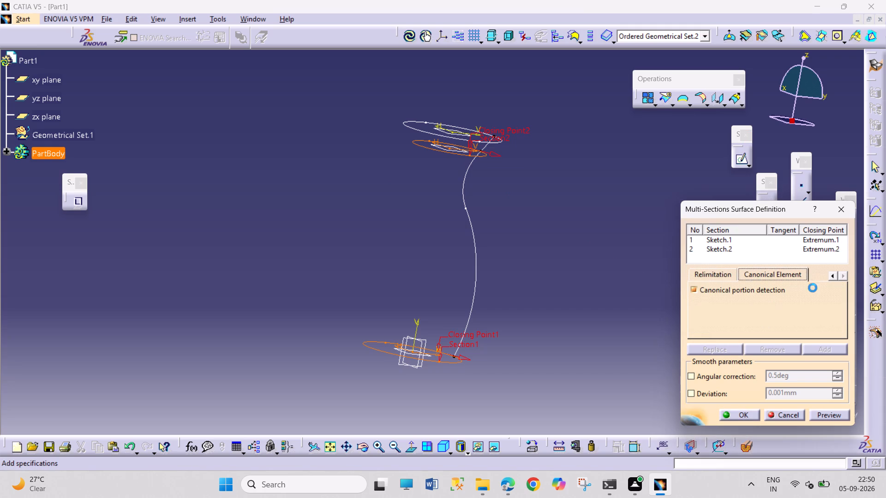
pyautogui.click(715, 276)
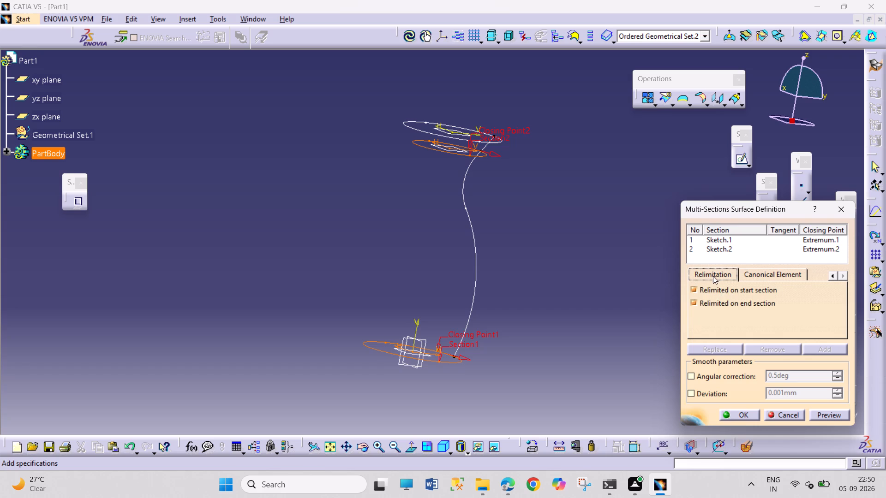
pyautogui.click(706, 272)
pyautogui.click(834, 279)
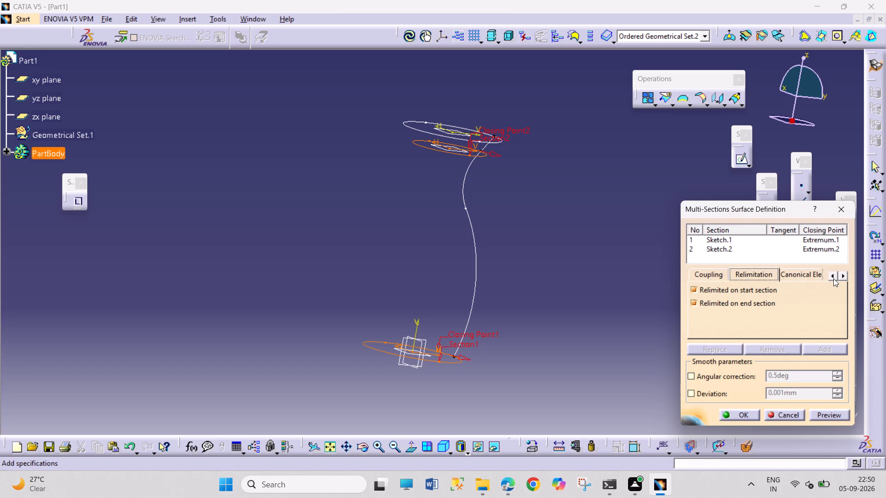
pyautogui.click(712, 279)
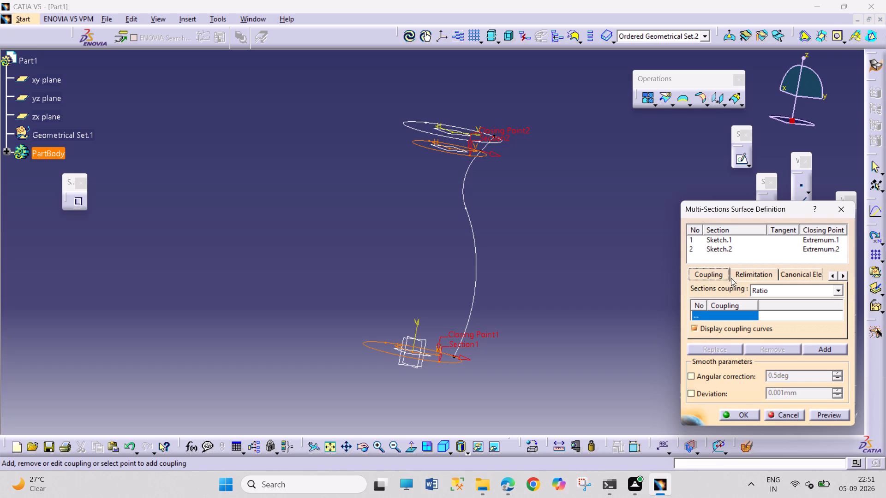
pyautogui.click(832, 276)
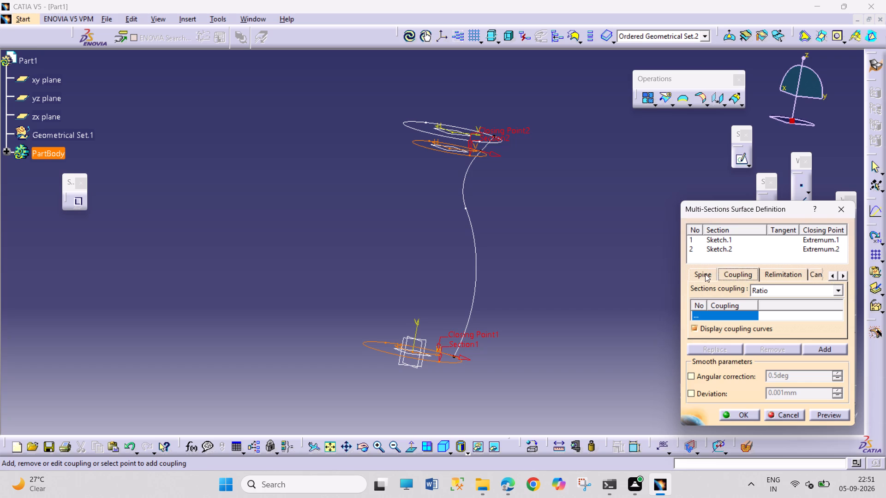
pyautogui.click(705, 274)
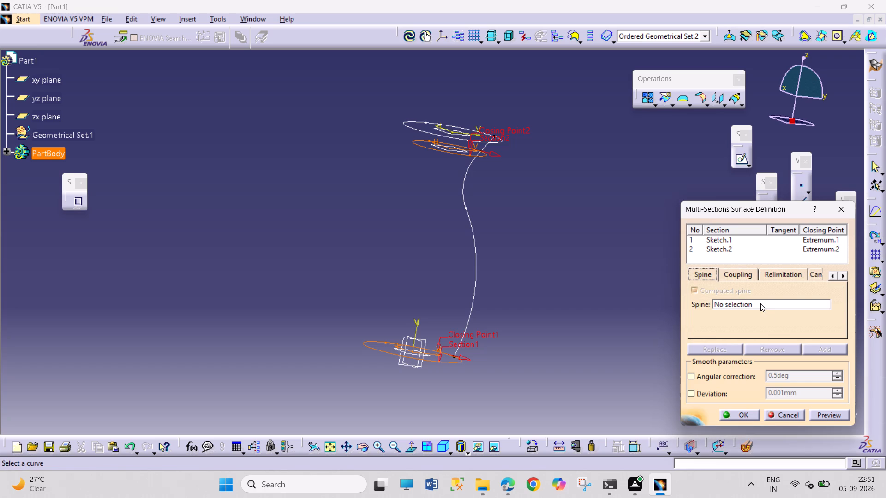
pyautogui.click(749, 276)
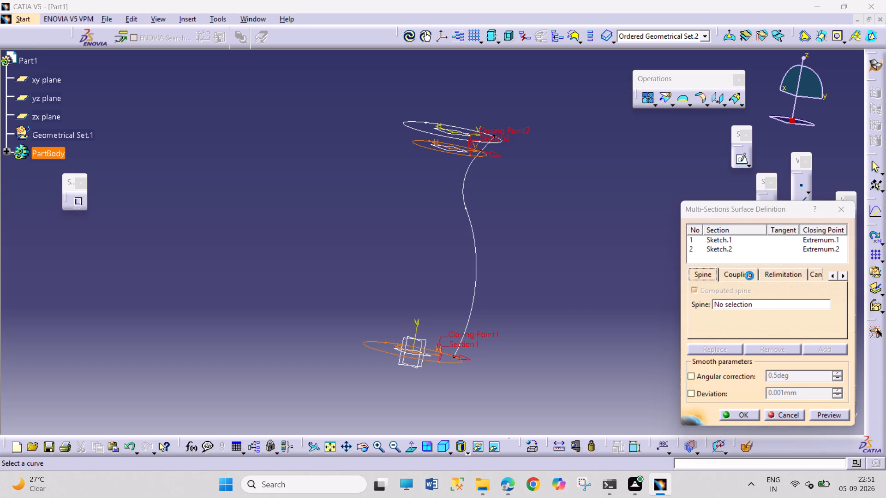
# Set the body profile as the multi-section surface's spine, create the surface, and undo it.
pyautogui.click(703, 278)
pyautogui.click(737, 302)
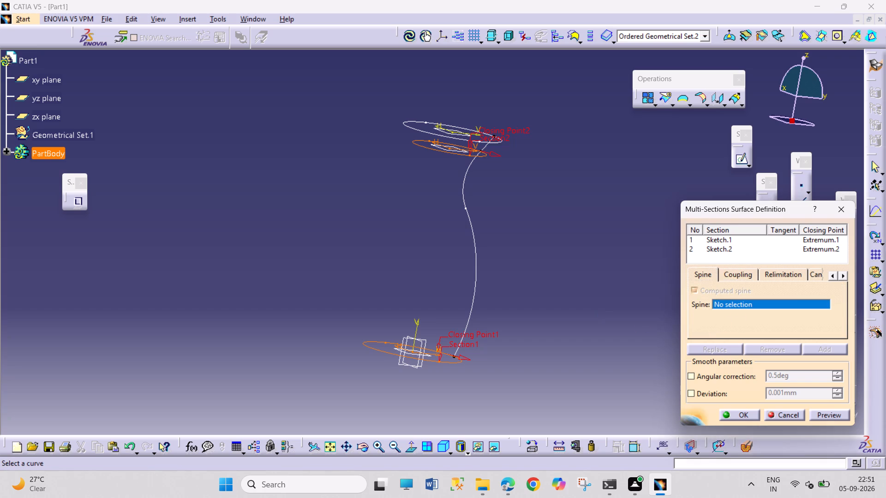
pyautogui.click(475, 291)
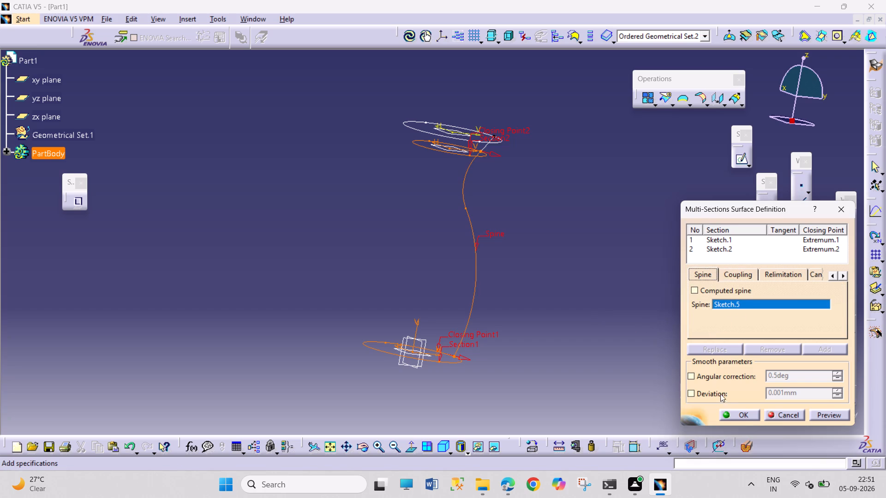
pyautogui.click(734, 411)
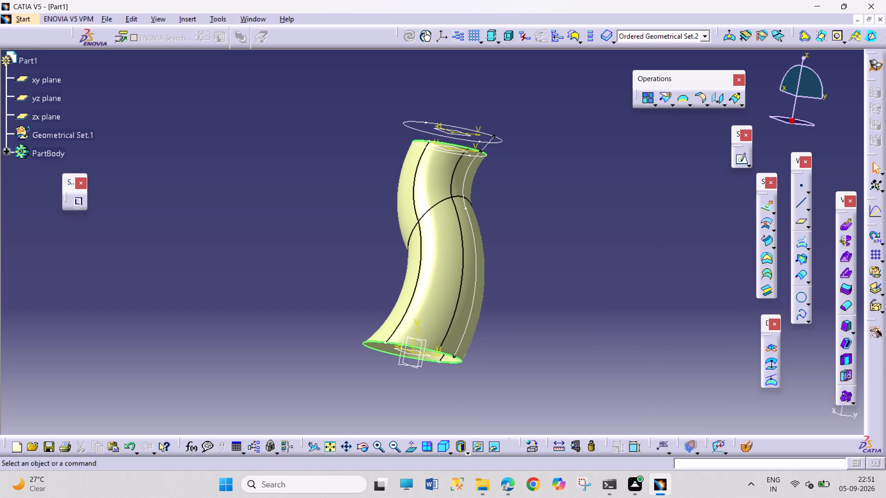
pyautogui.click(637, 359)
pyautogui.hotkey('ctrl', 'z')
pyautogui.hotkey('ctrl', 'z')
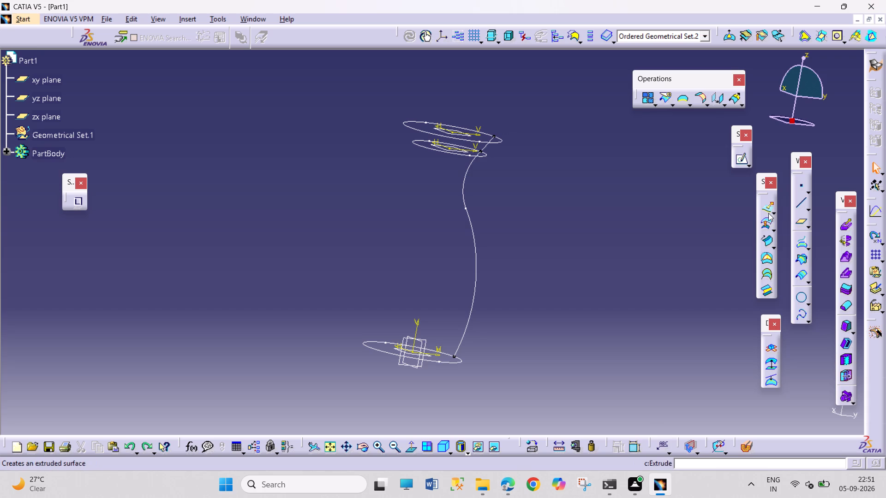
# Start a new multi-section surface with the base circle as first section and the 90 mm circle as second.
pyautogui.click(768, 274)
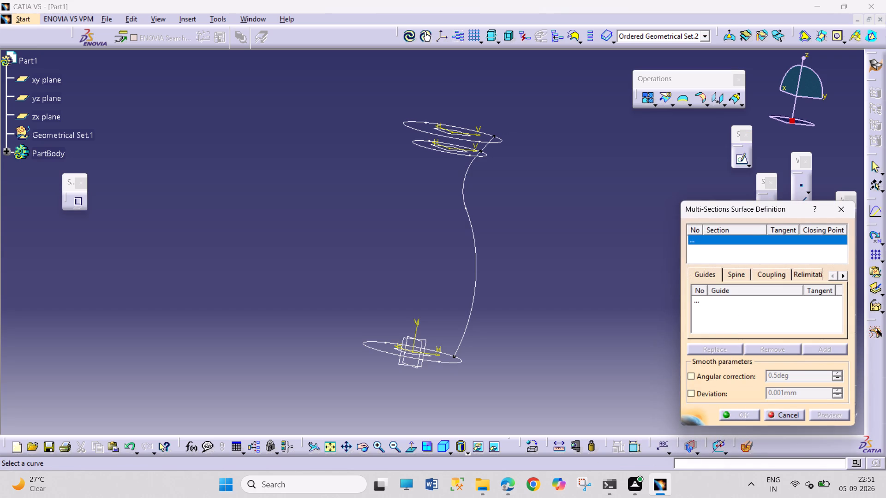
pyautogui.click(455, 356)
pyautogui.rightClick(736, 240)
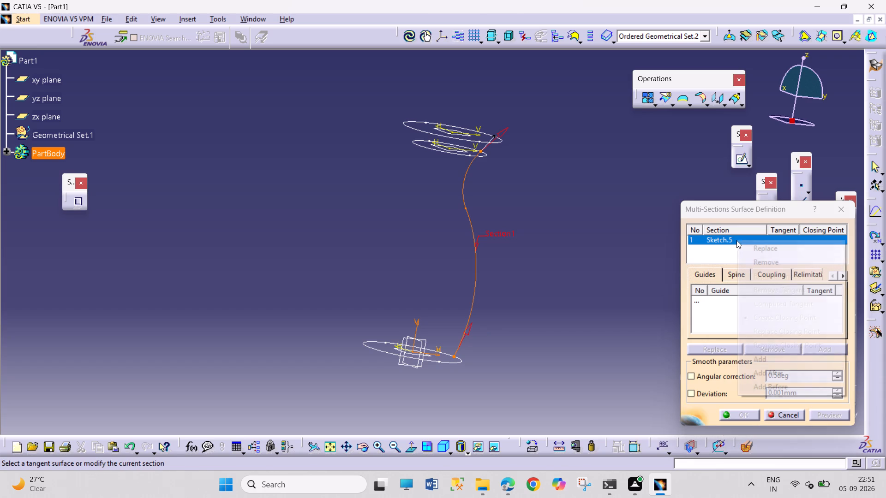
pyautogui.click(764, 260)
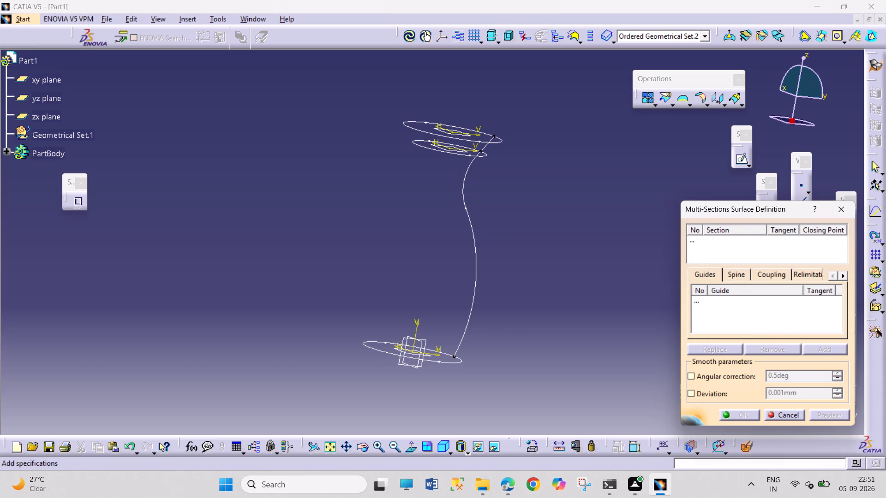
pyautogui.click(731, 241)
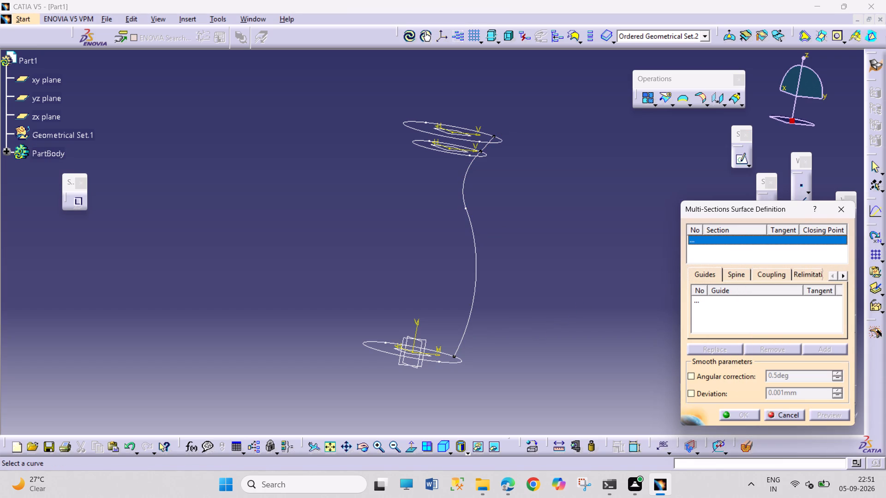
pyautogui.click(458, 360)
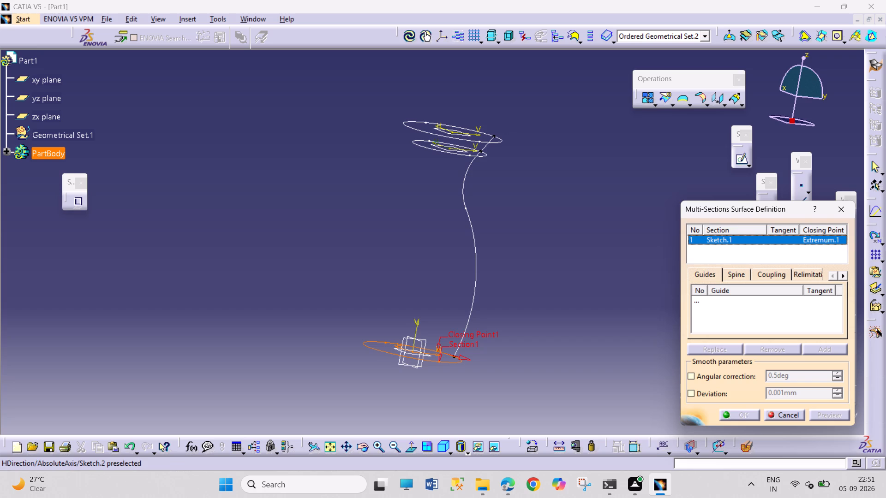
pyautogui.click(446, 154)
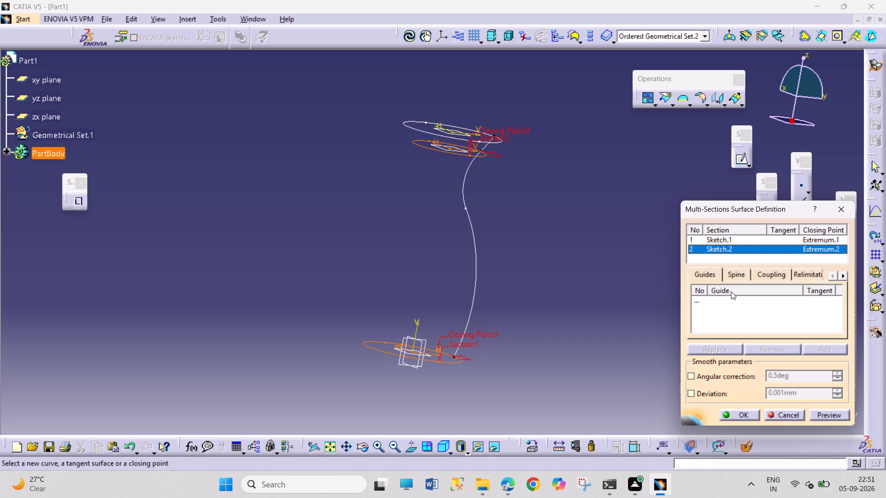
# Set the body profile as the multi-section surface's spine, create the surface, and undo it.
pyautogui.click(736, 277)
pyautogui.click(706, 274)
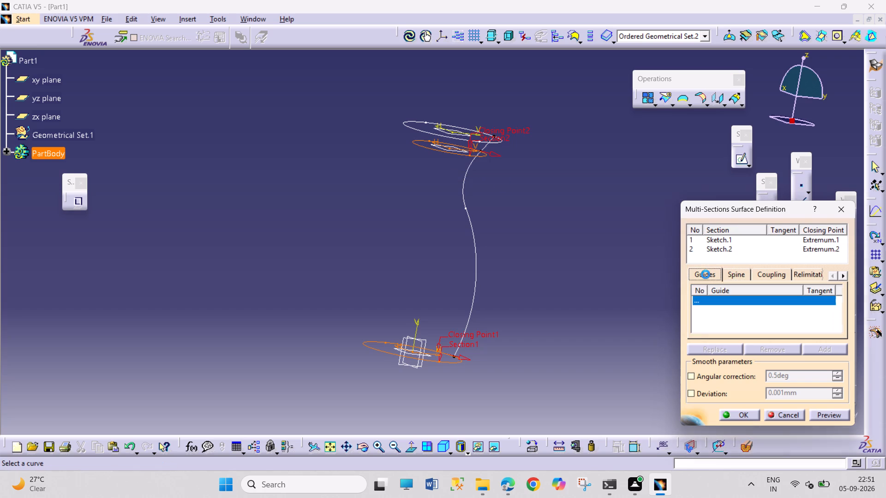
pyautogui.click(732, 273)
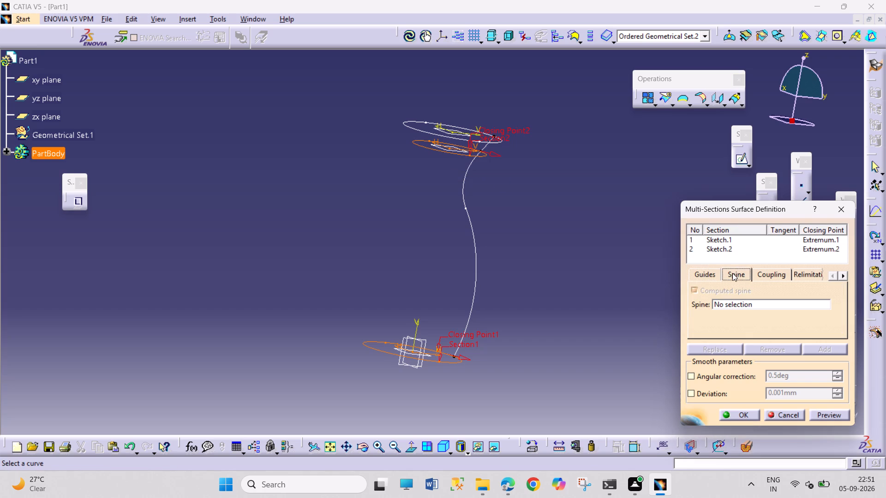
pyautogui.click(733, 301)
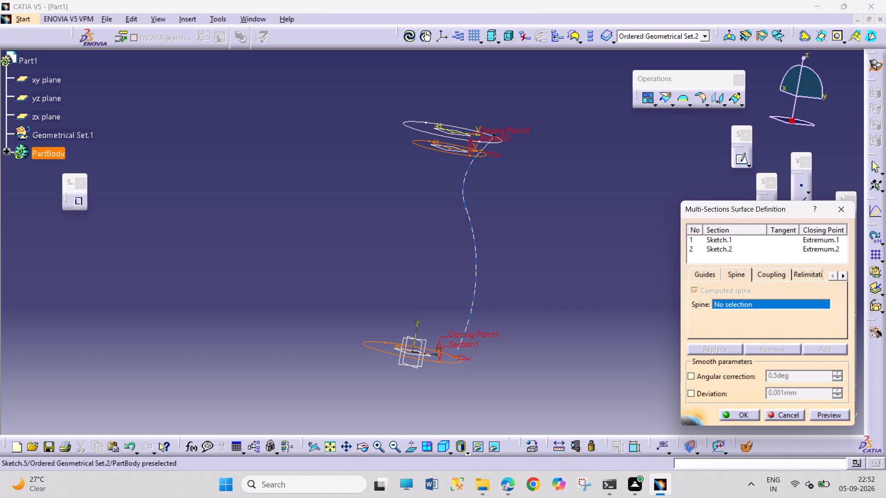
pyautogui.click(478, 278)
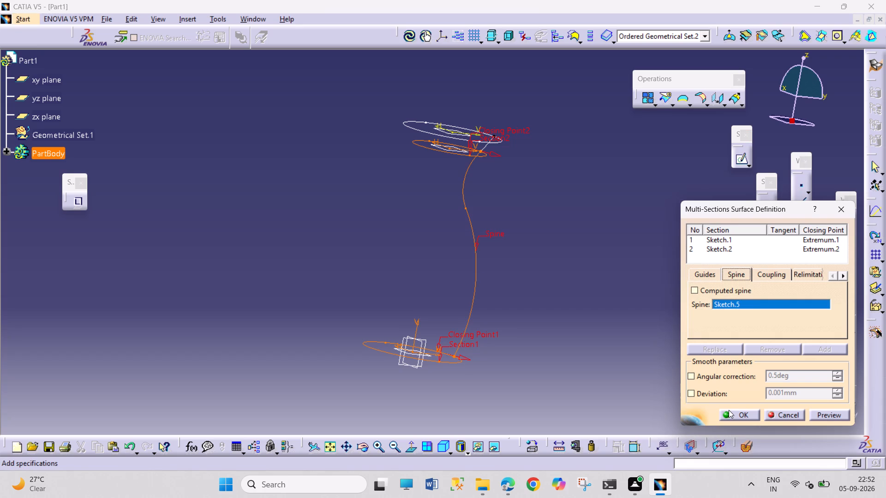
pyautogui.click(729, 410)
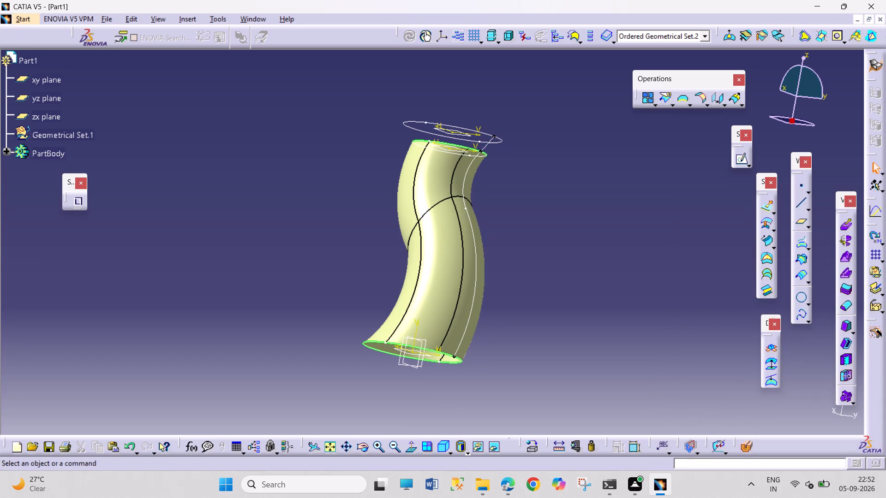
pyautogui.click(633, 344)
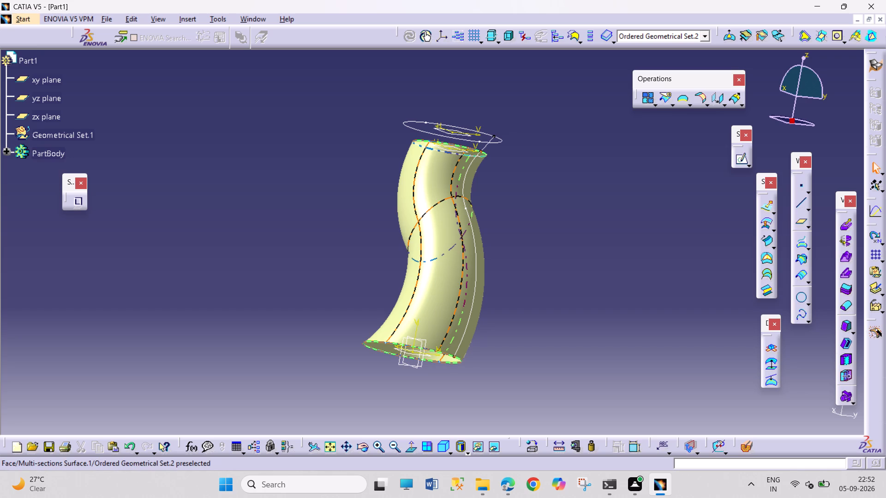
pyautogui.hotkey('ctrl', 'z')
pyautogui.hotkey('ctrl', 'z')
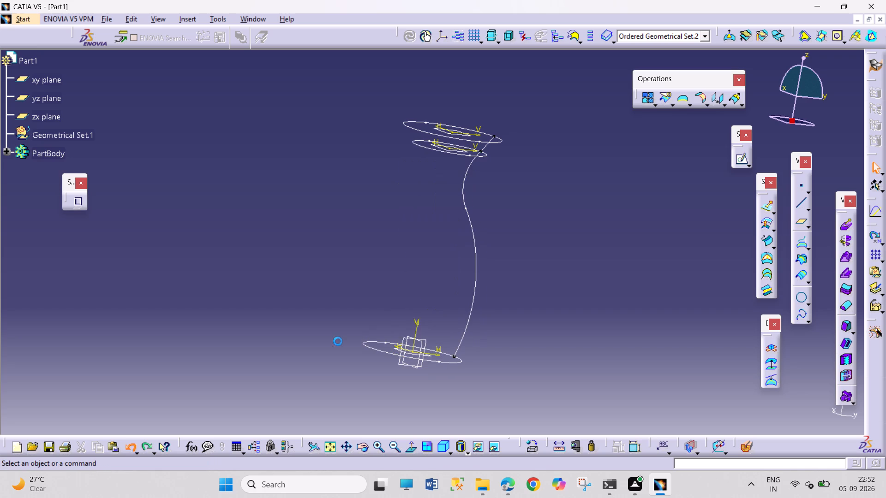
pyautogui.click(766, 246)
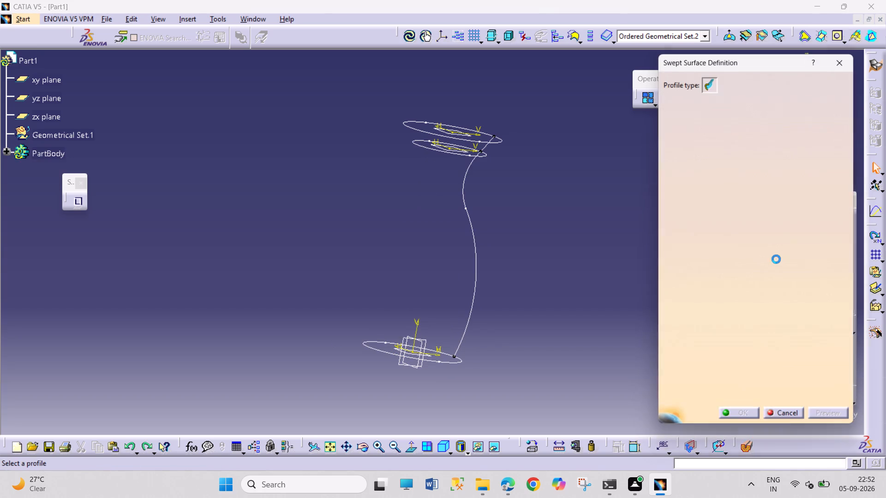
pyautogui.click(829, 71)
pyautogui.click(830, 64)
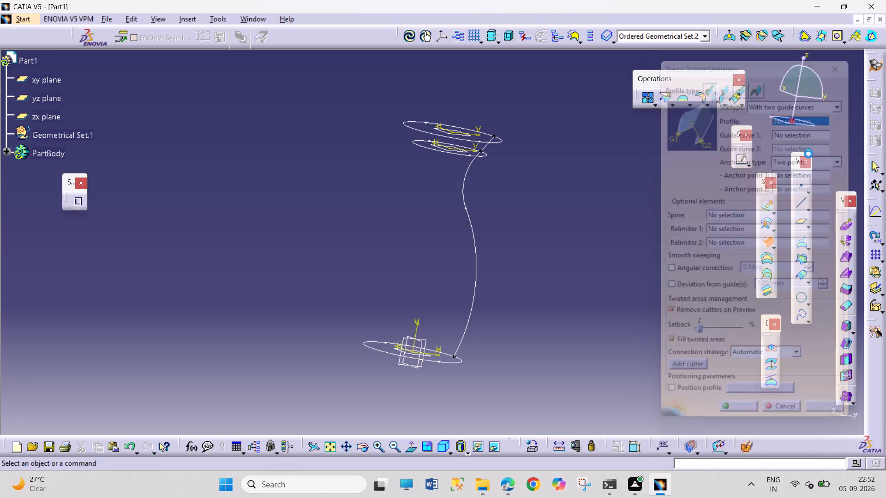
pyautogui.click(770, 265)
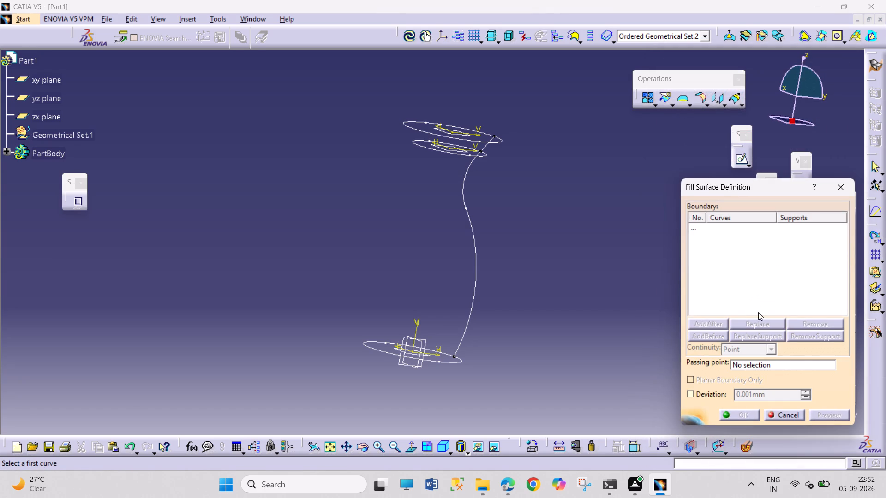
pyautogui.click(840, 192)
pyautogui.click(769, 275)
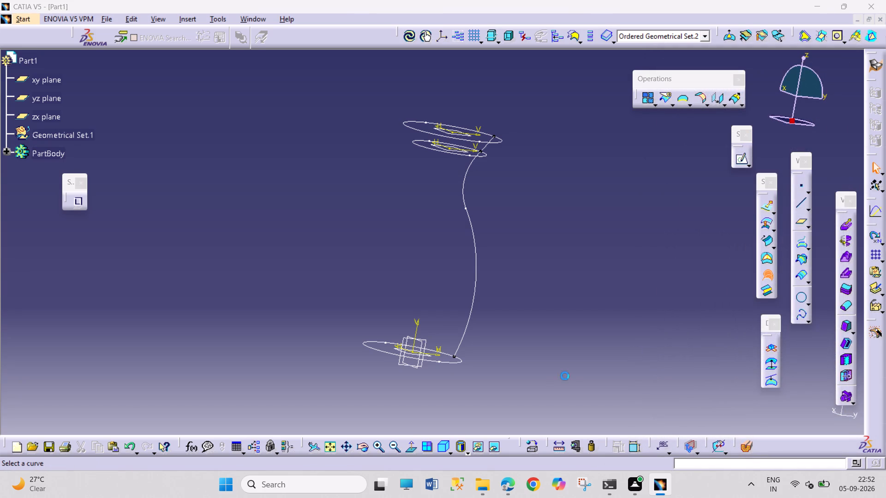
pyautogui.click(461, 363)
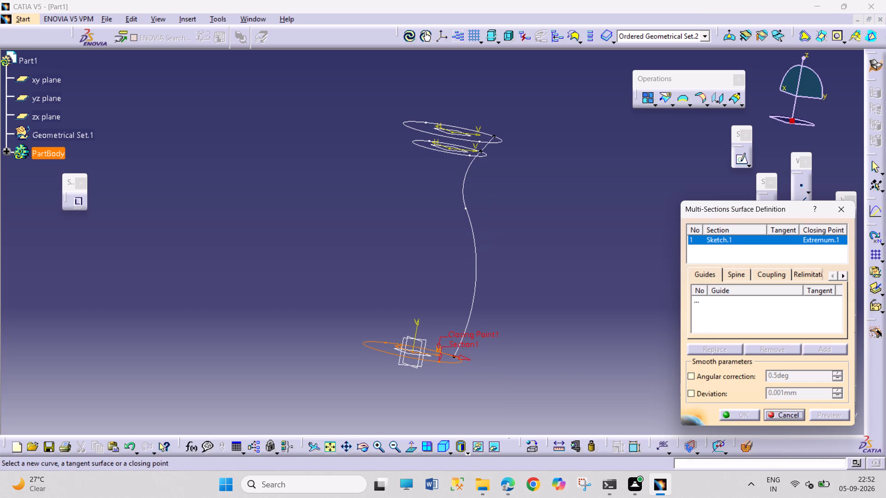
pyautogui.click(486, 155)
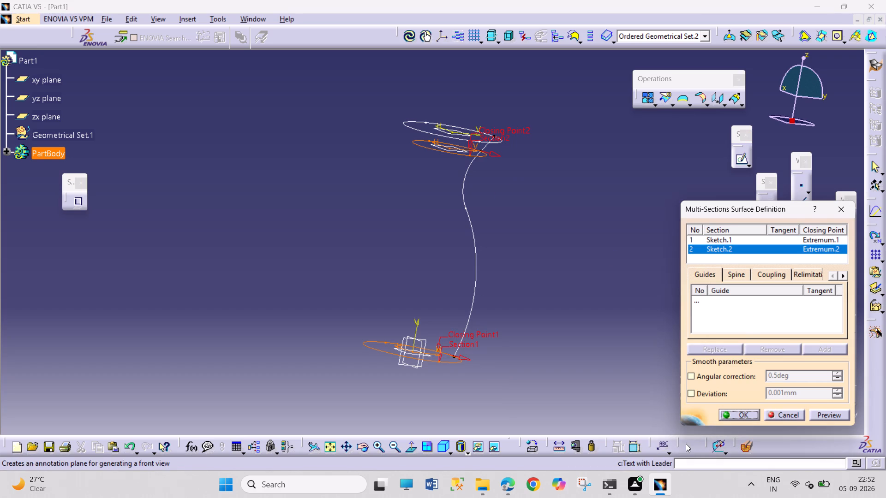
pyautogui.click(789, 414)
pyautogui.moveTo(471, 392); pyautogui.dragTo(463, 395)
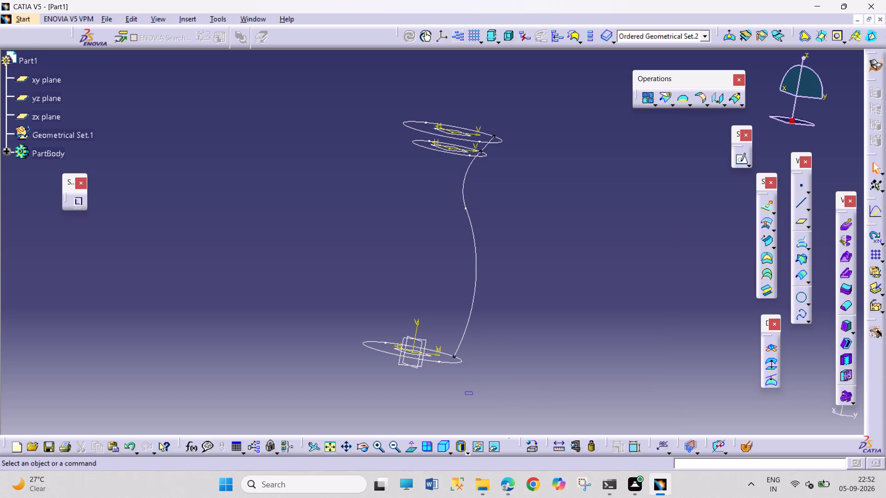
# Open a sketch on the yz plane and project the body profile's neck arc and lower body arc onto it.
pyautogui.click(423, 365)
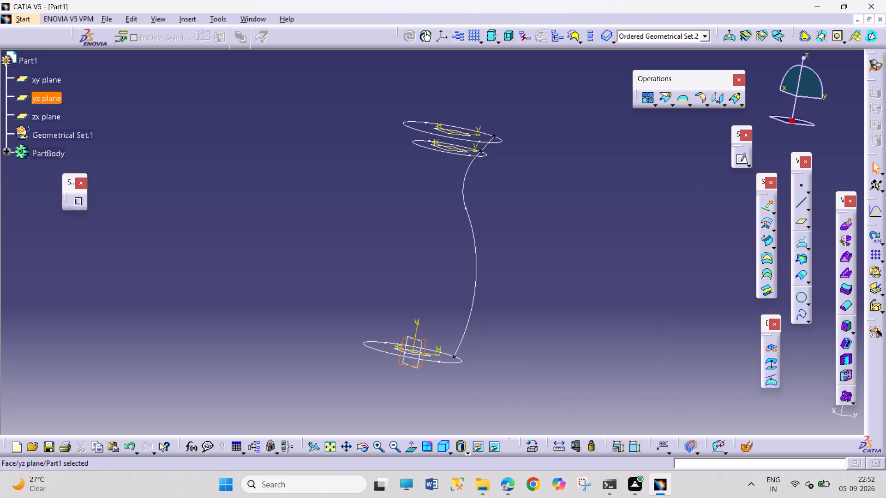
pyautogui.click(740, 155)
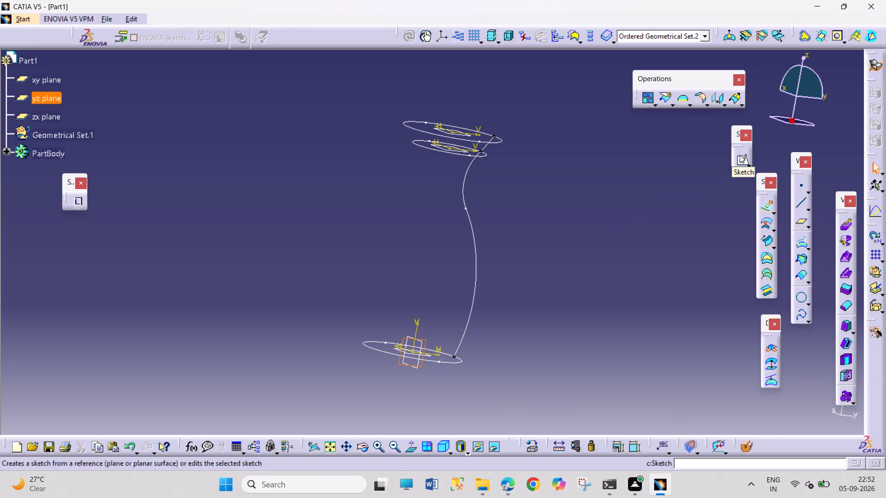
pyautogui.click(630, 282)
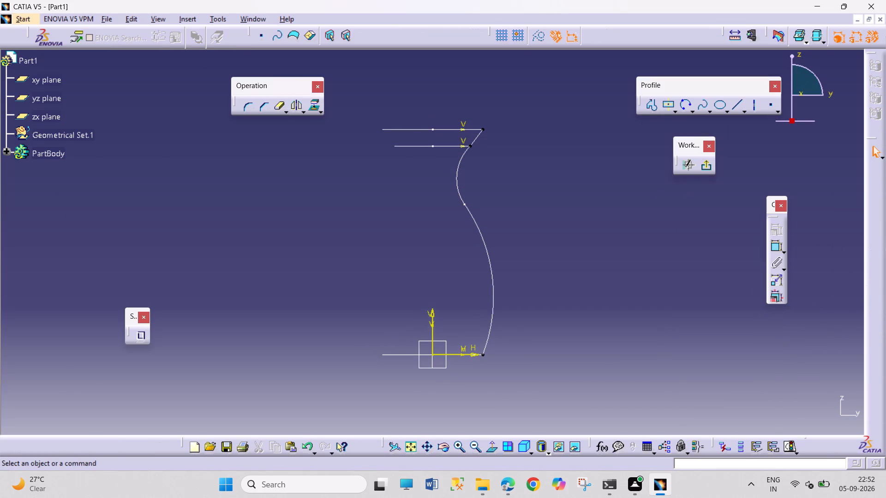
pyautogui.click(310, 104)
pyautogui.click(456, 169)
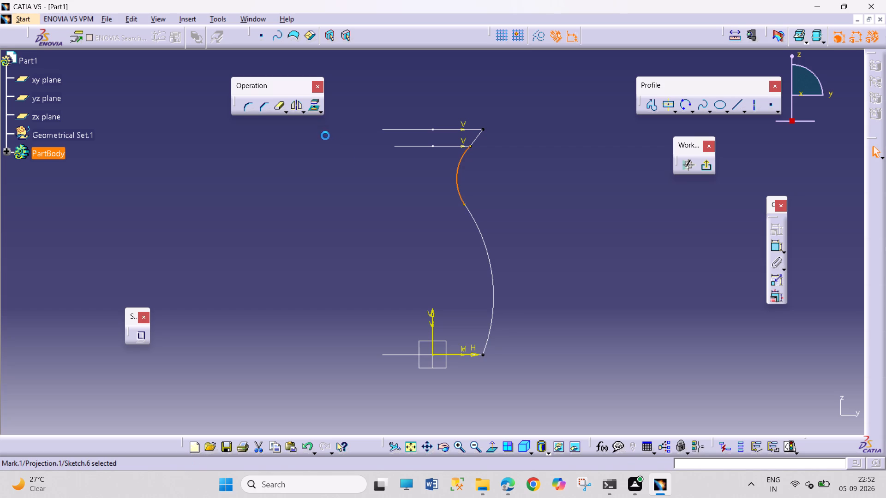
pyautogui.click(419, 204)
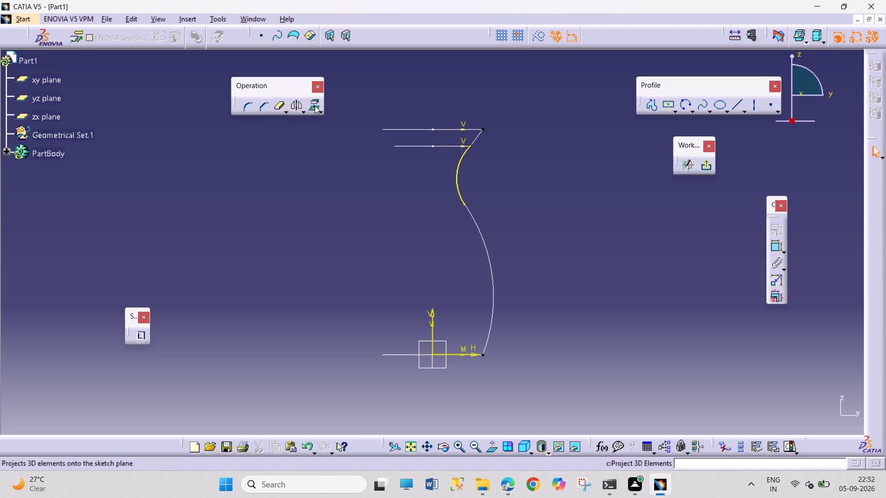
pyautogui.click(314, 105)
pyautogui.click(471, 214)
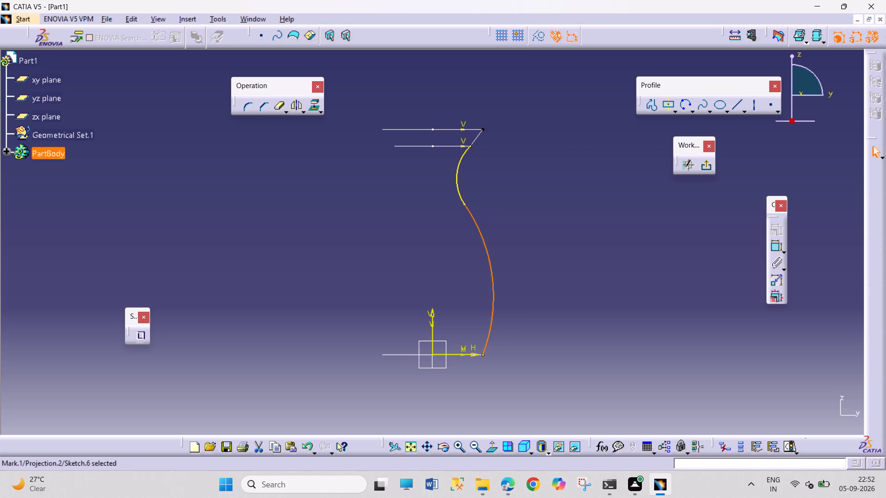
# Mirror the projected lower body arc and neck arc about the sketch's vertical axis.
pyautogui.click(295, 105)
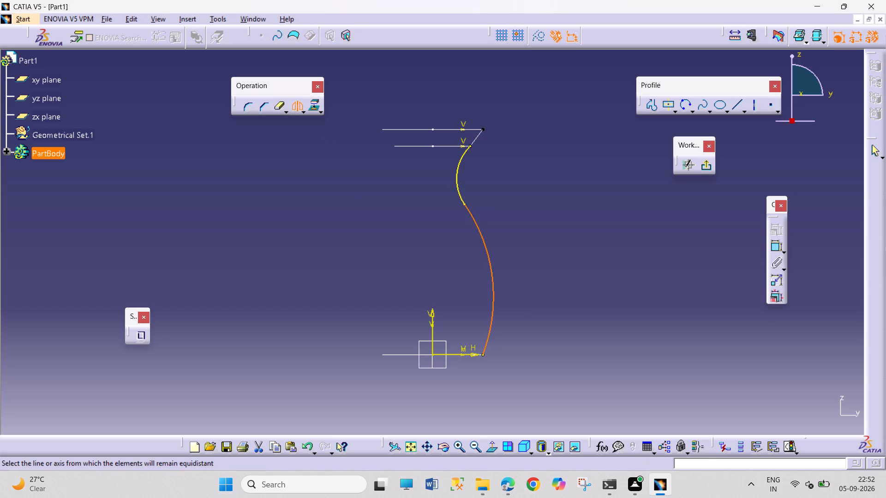
pyautogui.click(433, 320)
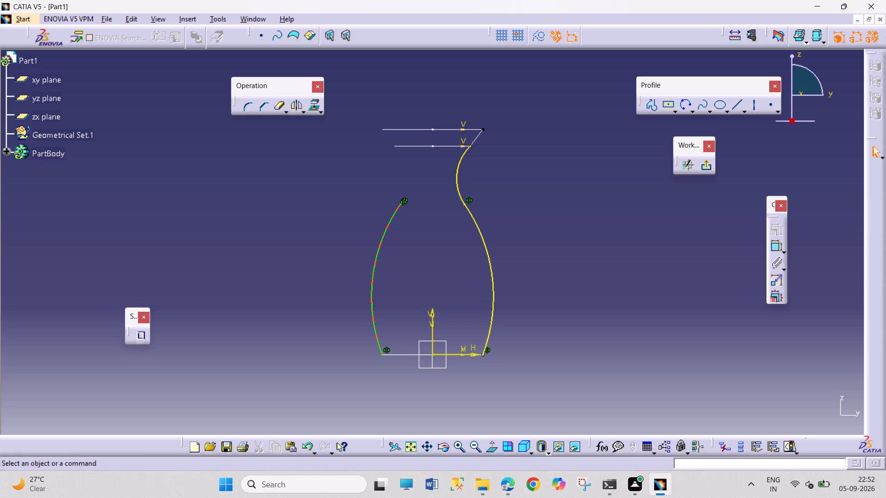
pyautogui.click(294, 109)
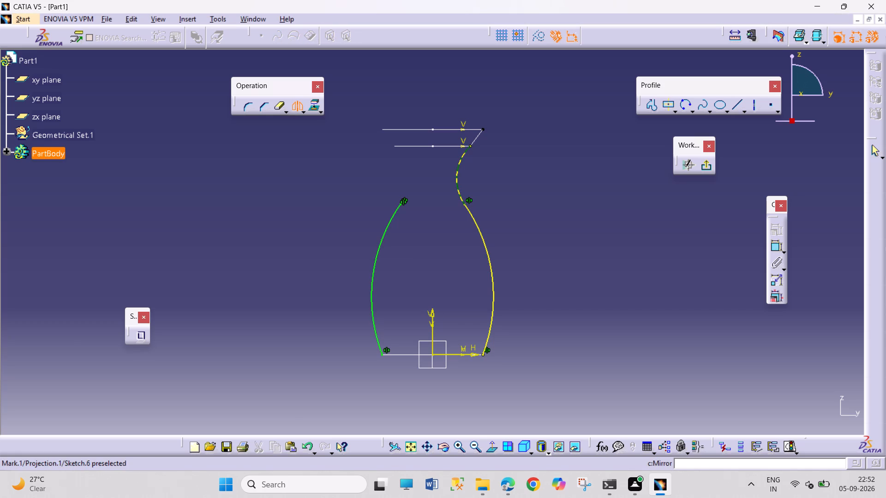
pyautogui.click(457, 184)
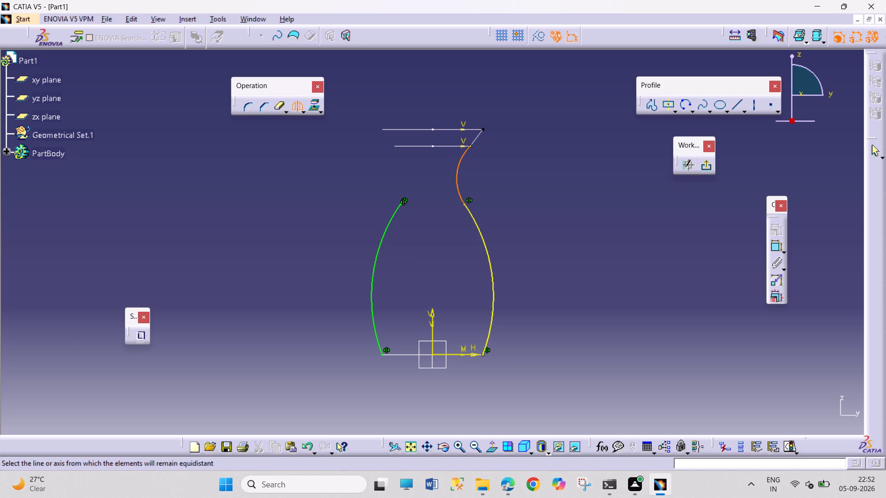
pyautogui.click(434, 321)
pyautogui.click(301, 183)
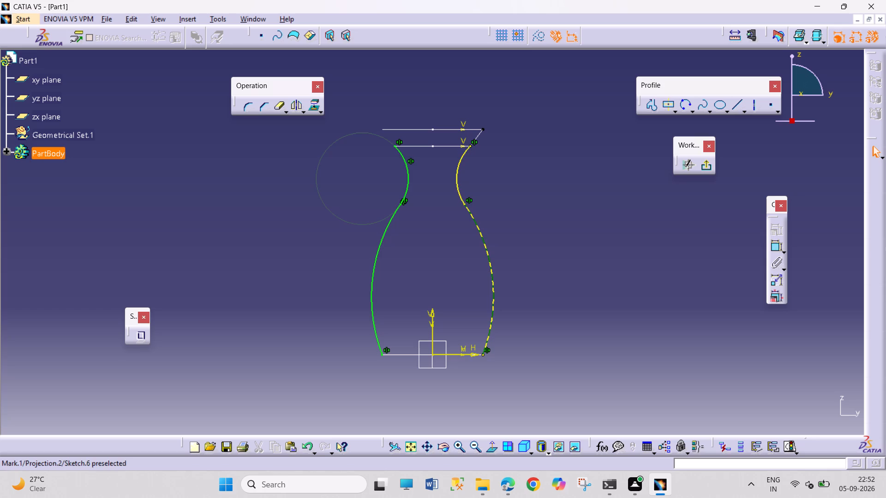
# Convert the two projected arcs to construction elements, keeping the mirrored arcs standard, and exit the sketch.
pyautogui.rightClick(473, 221)
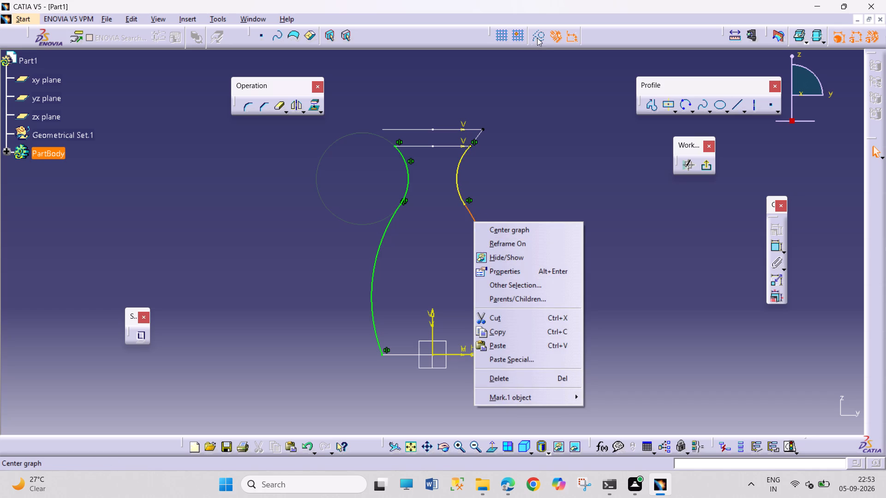
pyautogui.doubleClick(538, 36)
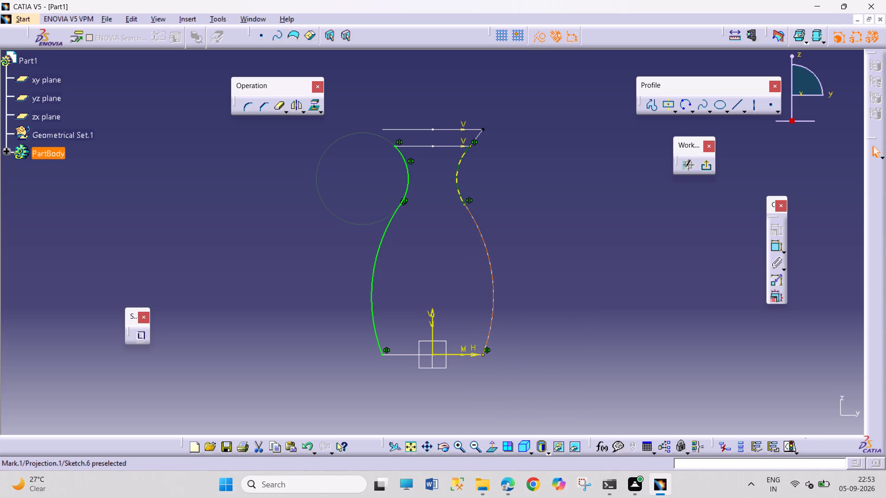
pyautogui.click(458, 163)
pyautogui.moveTo(539, 33); pyautogui.dragTo(539, 39)
pyautogui.moveTo(563, 131); pyautogui.dragTo(587, 185)
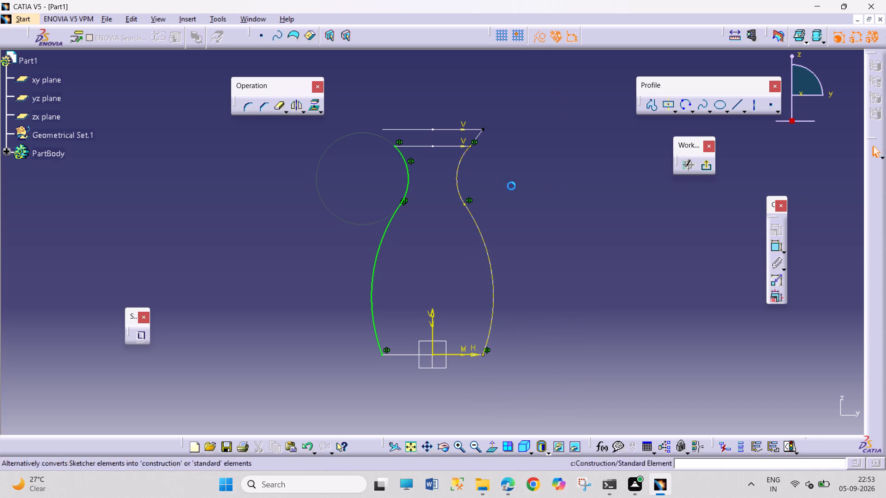
pyautogui.click(701, 166)
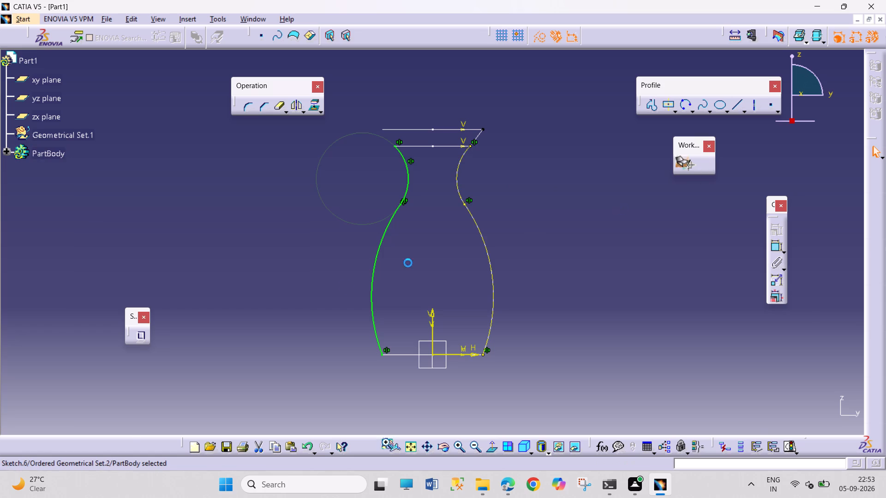
# Create a multi-section surface from the base circle to the neck circle, using the body profile and its mirrored copy as guides.
pyautogui.moveTo(586, 239); pyautogui.dragTo(635, 309)
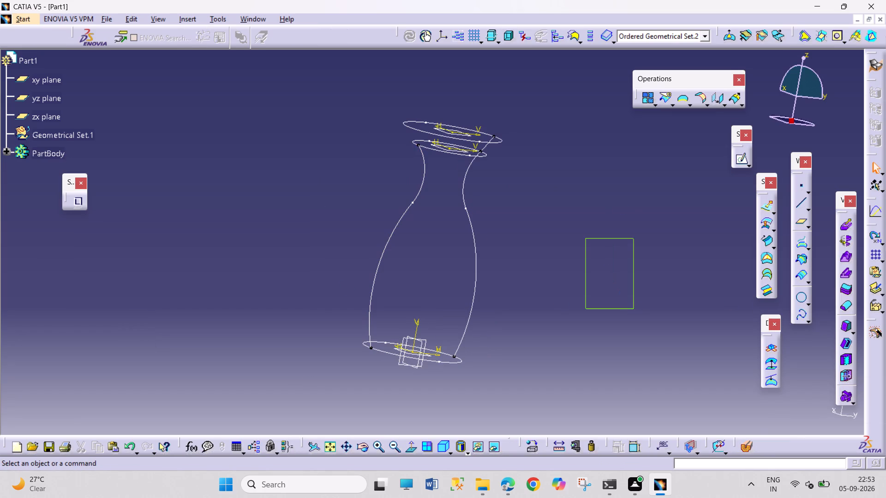
pyautogui.click(772, 273)
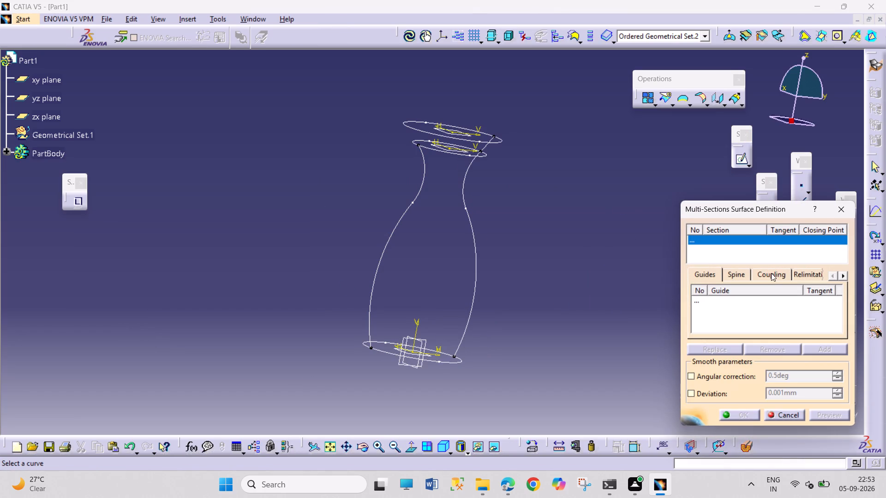
pyautogui.click(457, 363)
pyautogui.click(451, 154)
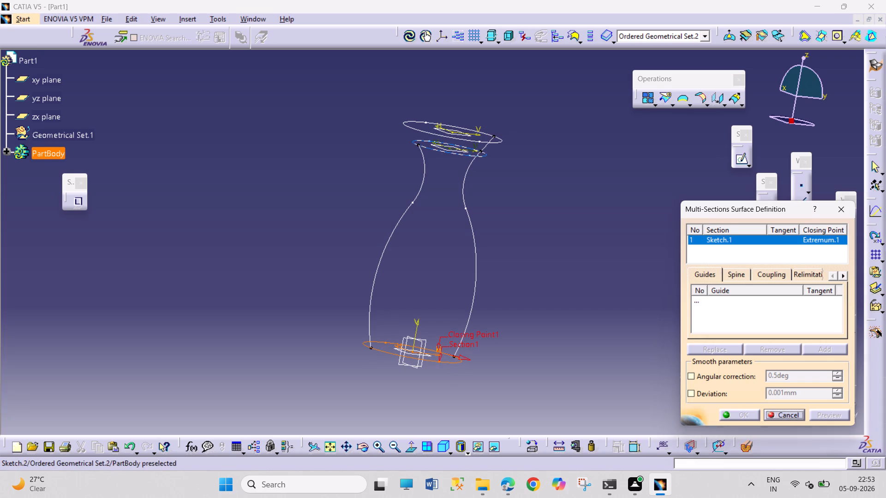
pyautogui.click(739, 302)
pyautogui.click(476, 285)
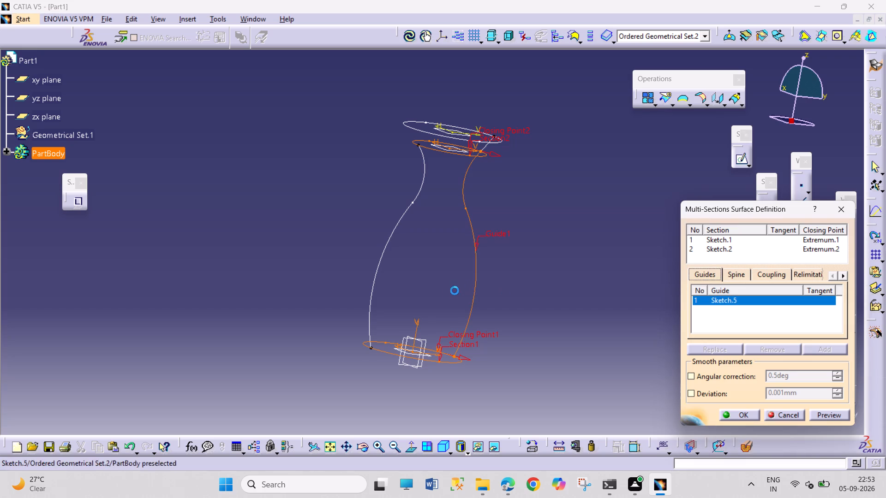
pyautogui.click(375, 285)
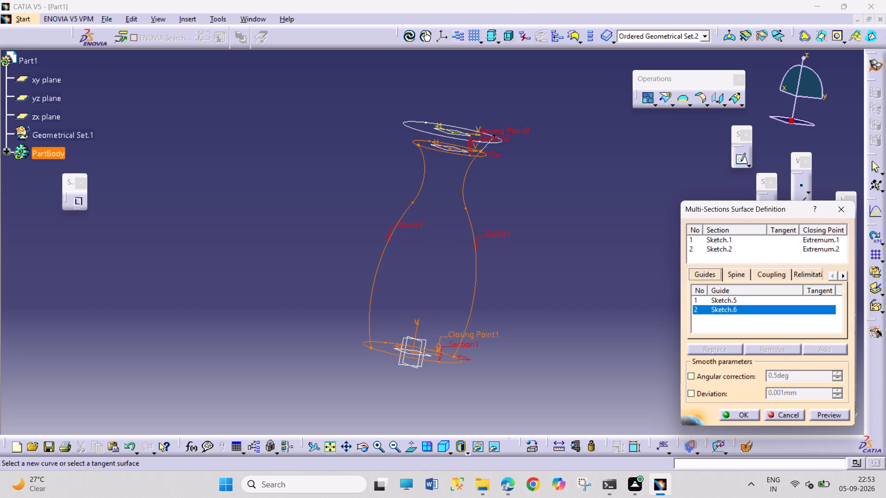
pyautogui.click(723, 410)
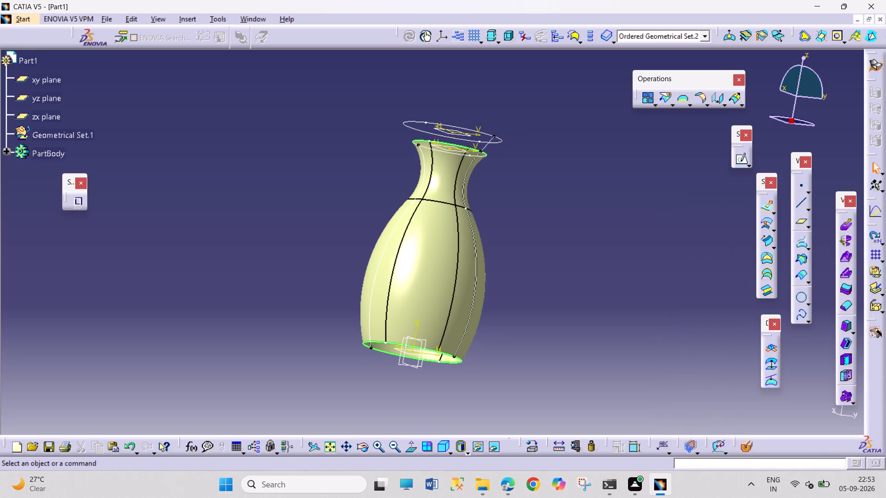
pyautogui.click(656, 367)
# Open a sketch on the yz plane and project the slanted rim line onto it.
pyautogui.click(362, 447)
pyautogui.moveTo(421, 398); pyautogui.dragTo(366, 297)
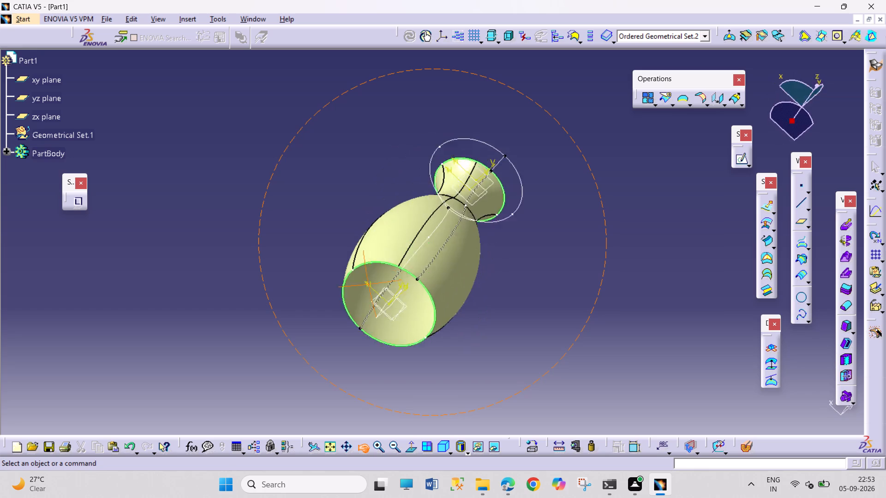
pyautogui.moveTo(366, 297); pyautogui.dragTo(416, 406)
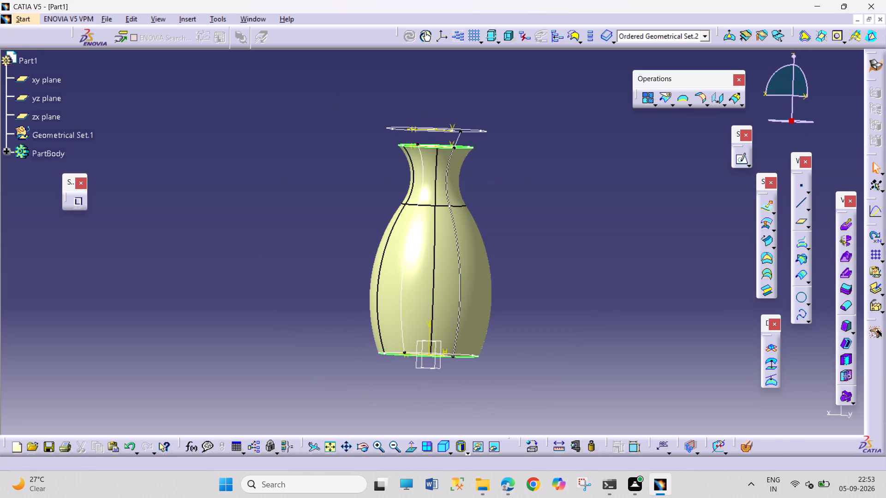
pyautogui.click(436, 362)
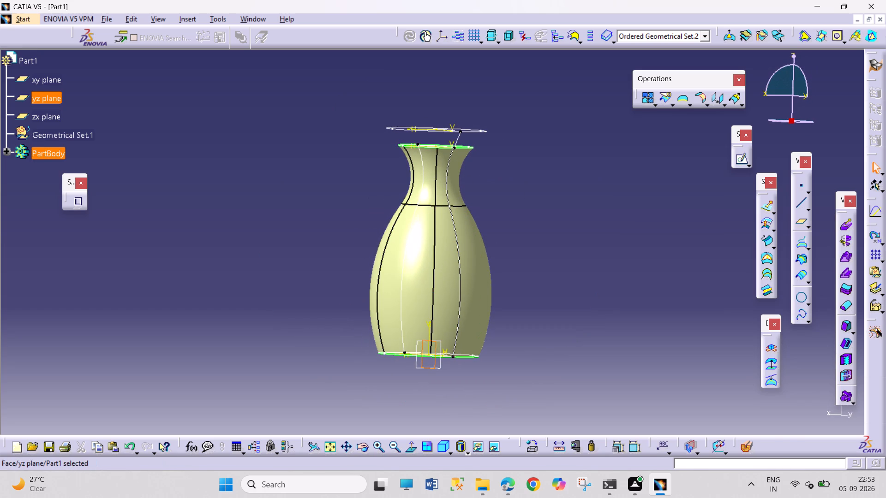
pyautogui.click(740, 158)
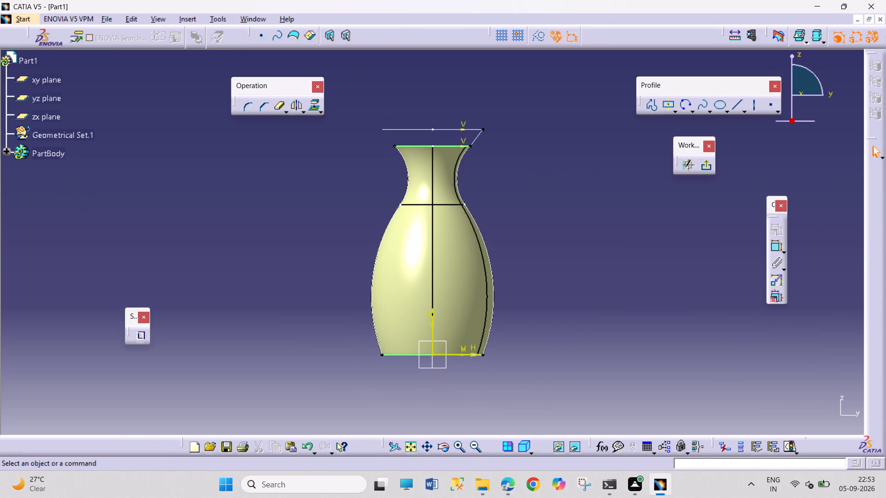
pyautogui.click(476, 138)
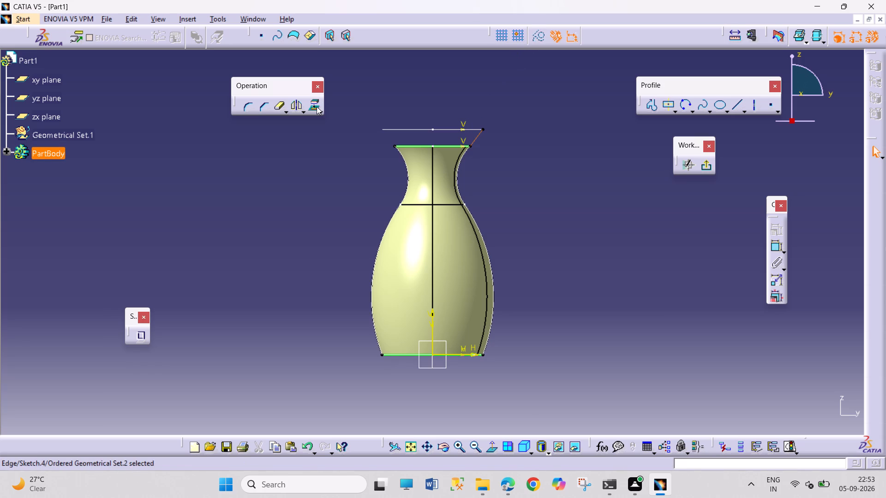
pyautogui.click(317, 107)
pyautogui.click(449, 81)
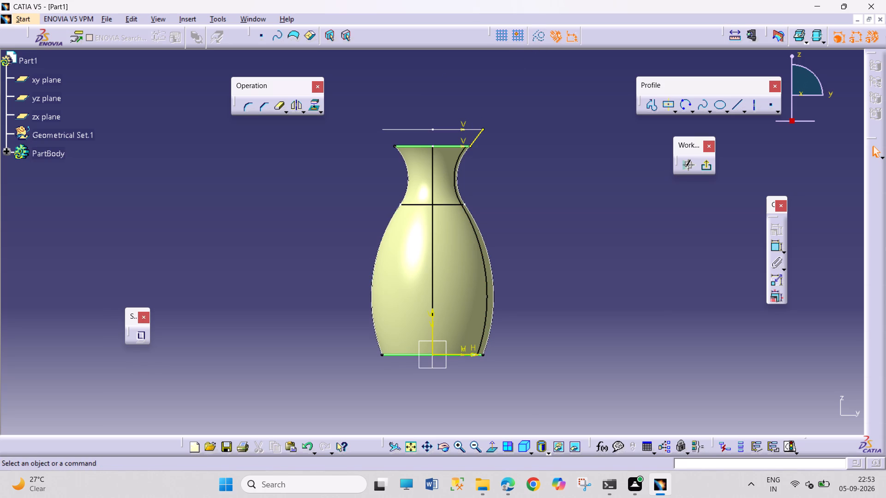
# Mirror the projected rim line about the sketch's vertical axis.
pyautogui.click(299, 107)
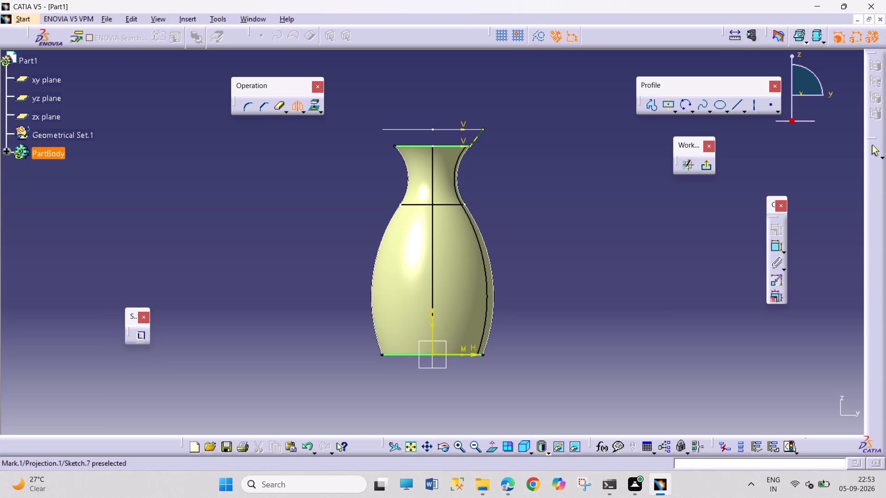
pyautogui.click(474, 139)
pyautogui.click(433, 327)
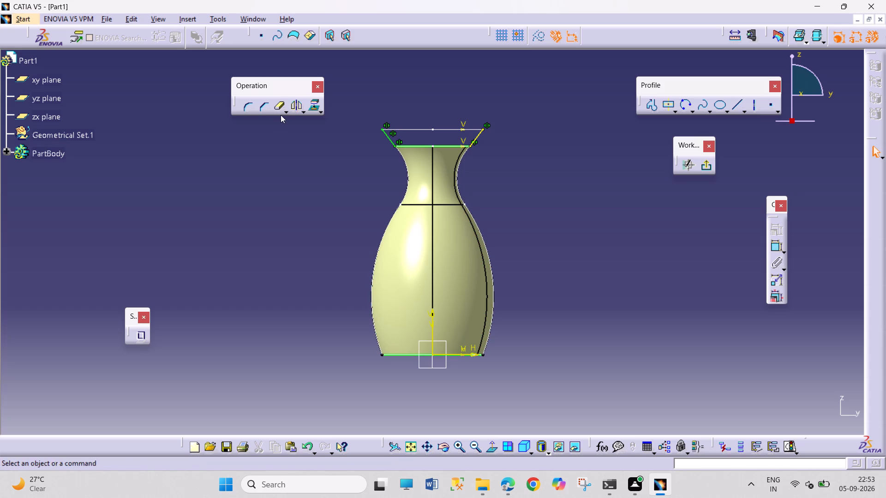
# Convert the projected rim line to a construction element, keeping its mirrored copy standard, and exit the sketch.
pyautogui.click(479, 134)
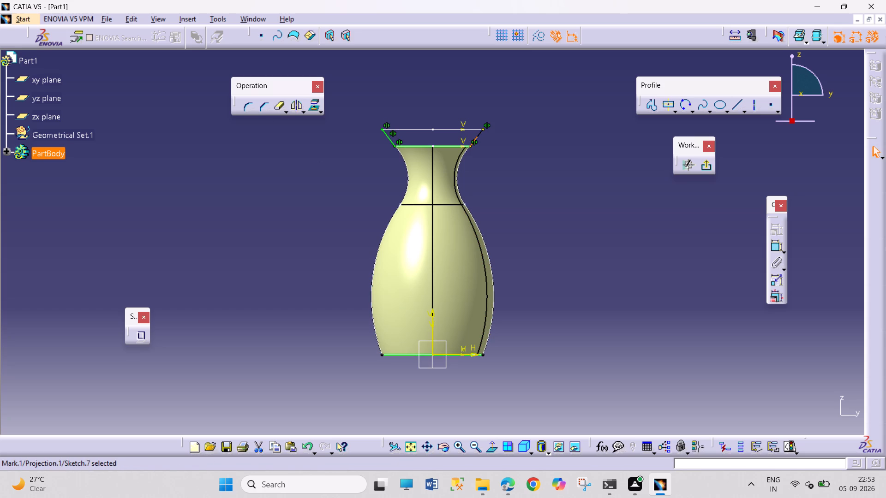
pyautogui.click(538, 34)
pyautogui.moveTo(561, 122); pyautogui.dragTo(567, 135)
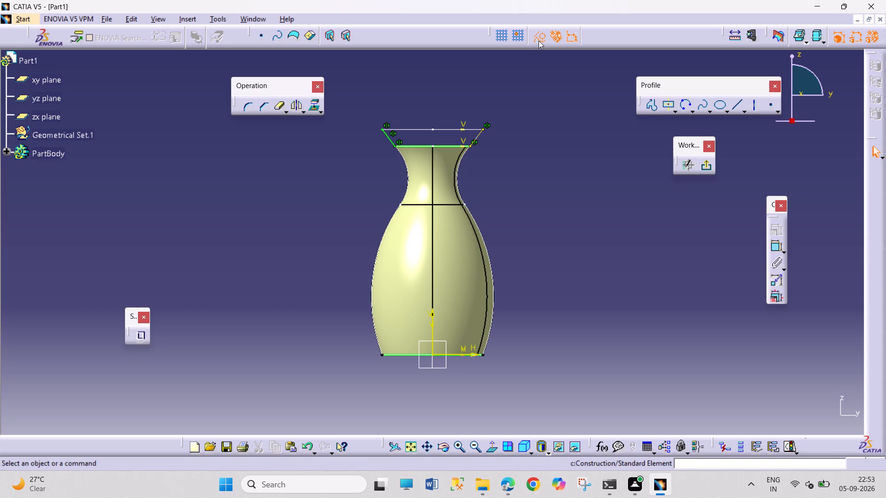
pyautogui.moveTo(539, 41); pyautogui.dragTo(542, 51)
pyautogui.moveTo(568, 133); pyautogui.dragTo(599, 183)
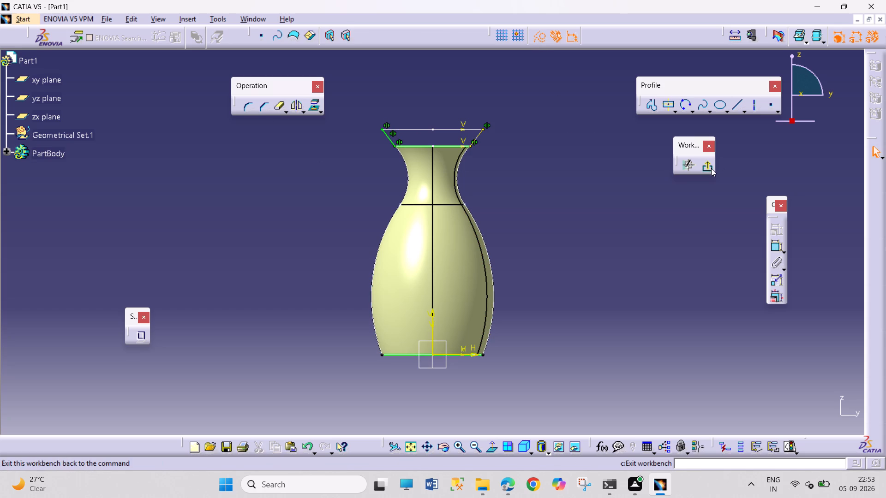
pyautogui.click(702, 168)
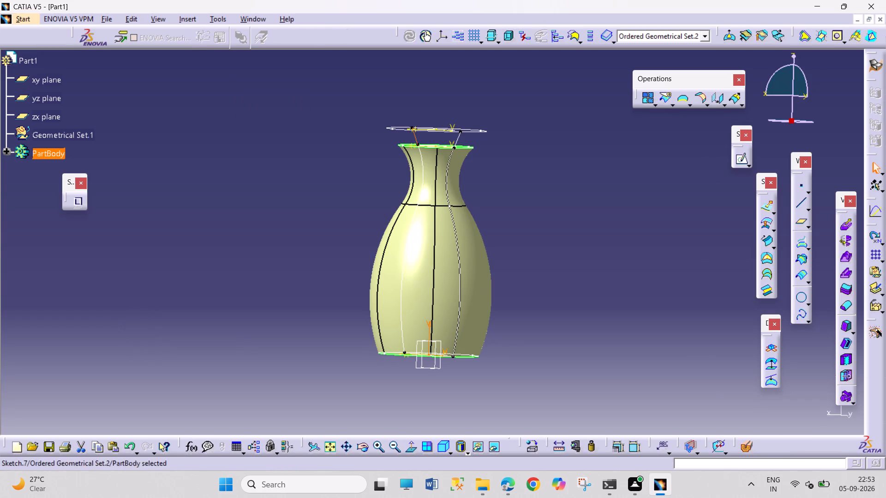
pyautogui.moveTo(611, 168); pyautogui.dragTo(677, 254)
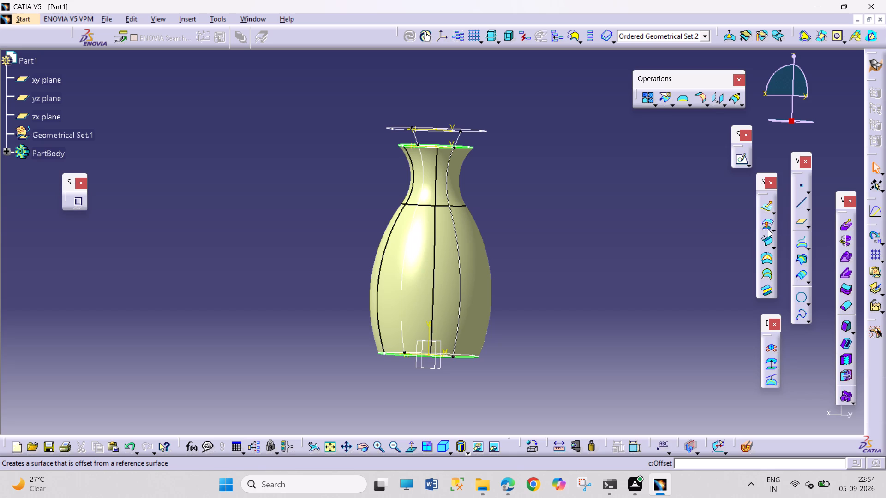
# Create a multi-section surface between the top rim circle and the neck circle, using the slanted rim lines as guides.
pyautogui.click(768, 273)
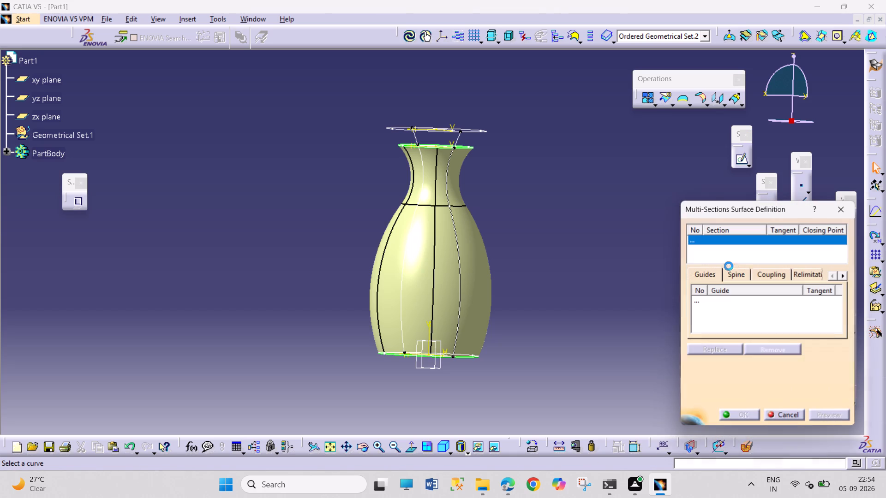
pyautogui.click(473, 130)
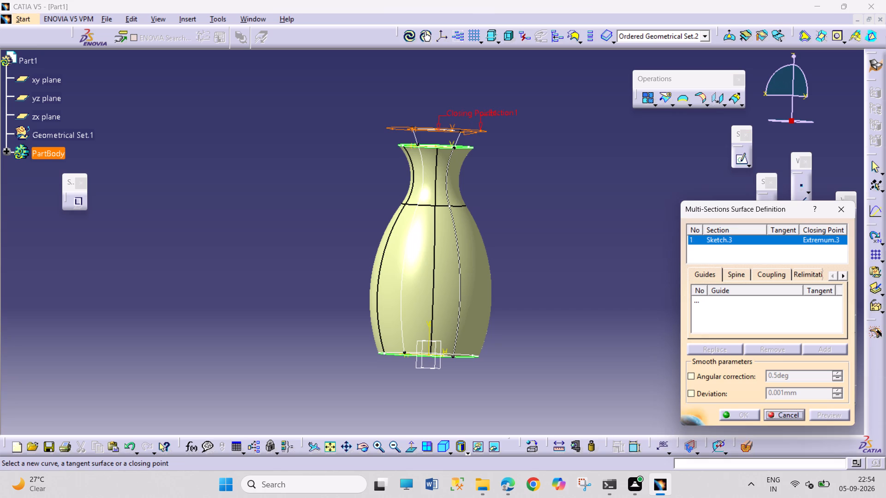
pyautogui.click(473, 149)
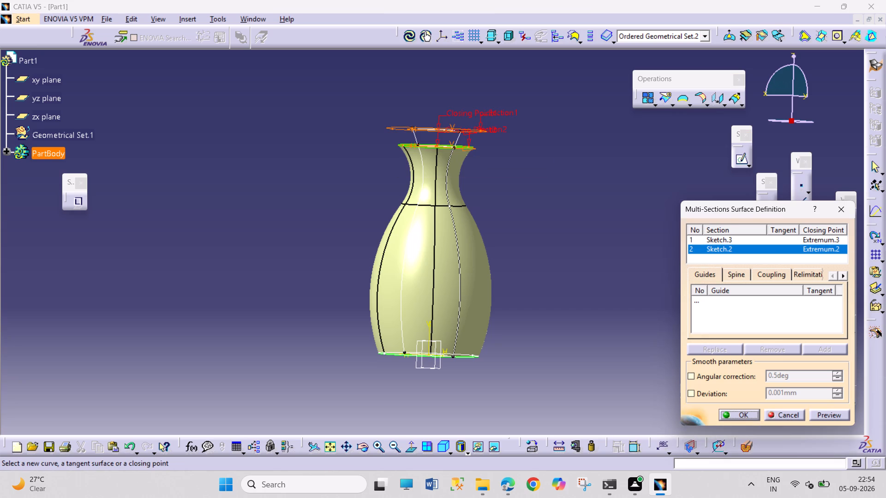
pyautogui.click(719, 294)
pyautogui.click(718, 297)
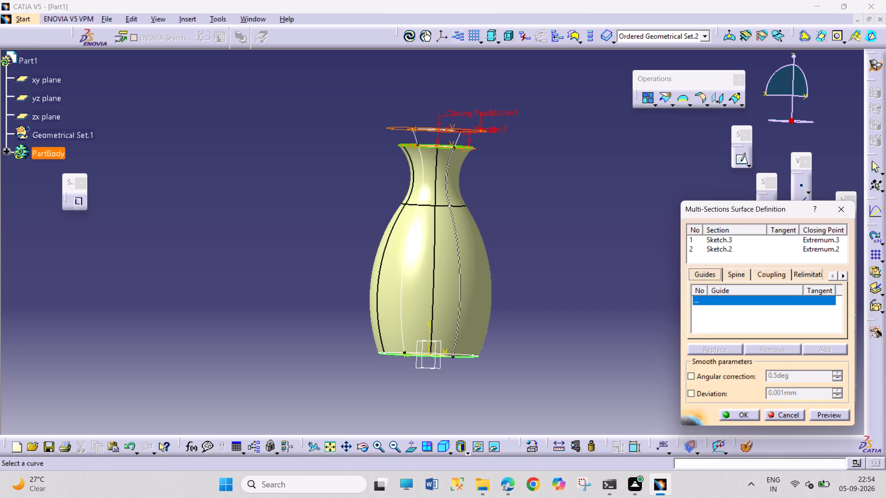
pyautogui.click(456, 142)
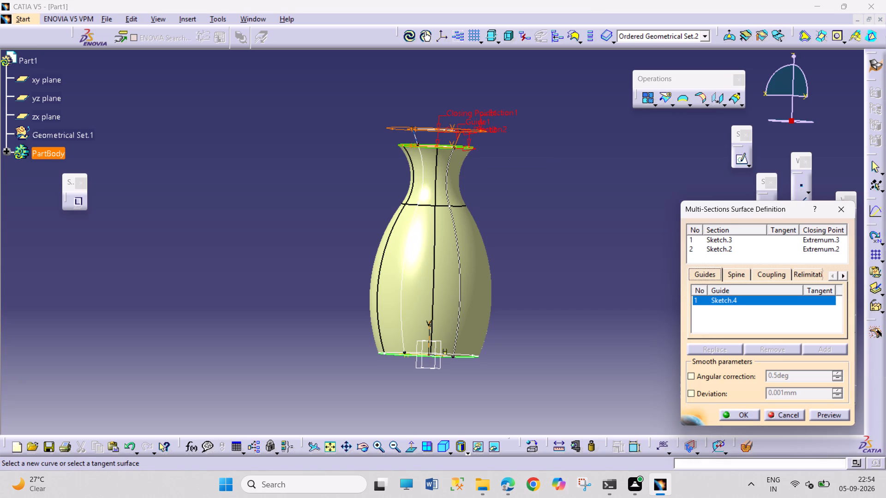
pyautogui.click(366, 443)
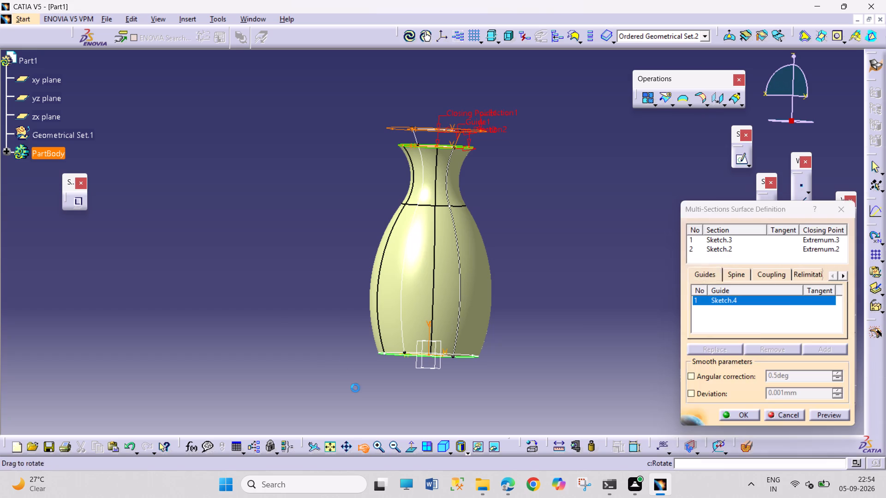
pyautogui.moveTo(331, 213); pyautogui.dragTo(483, 261)
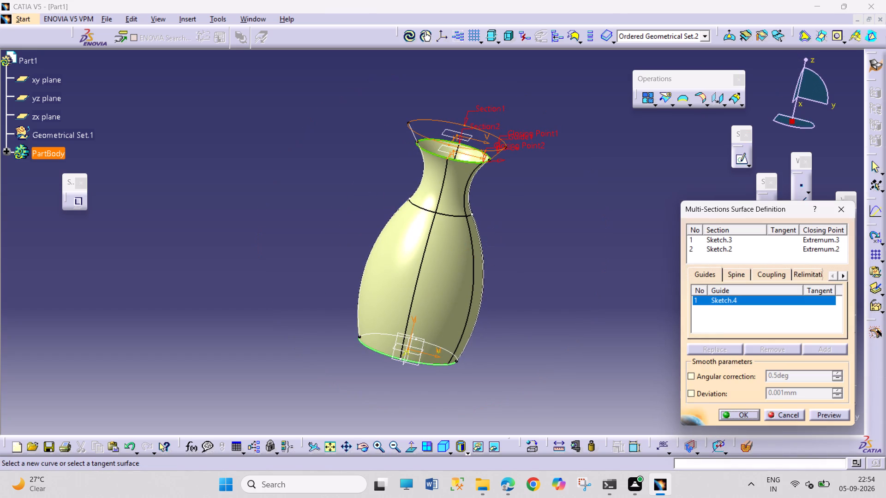
pyautogui.click(418, 136)
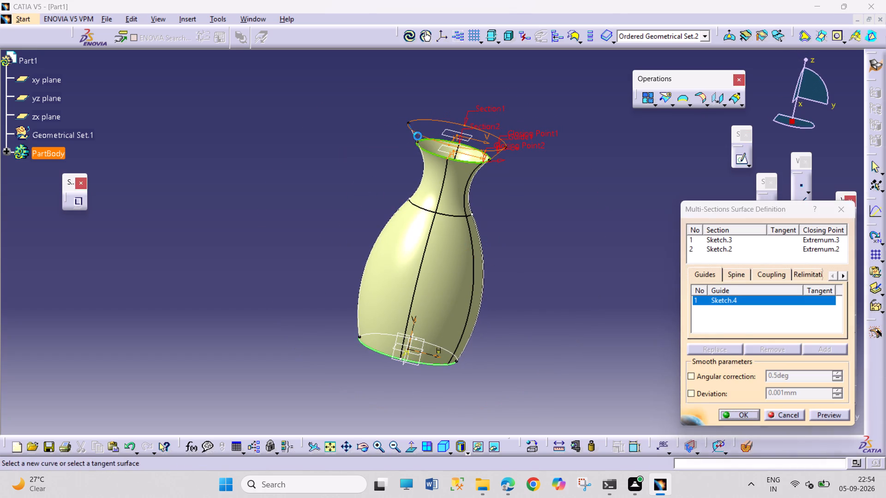
pyautogui.click(749, 411)
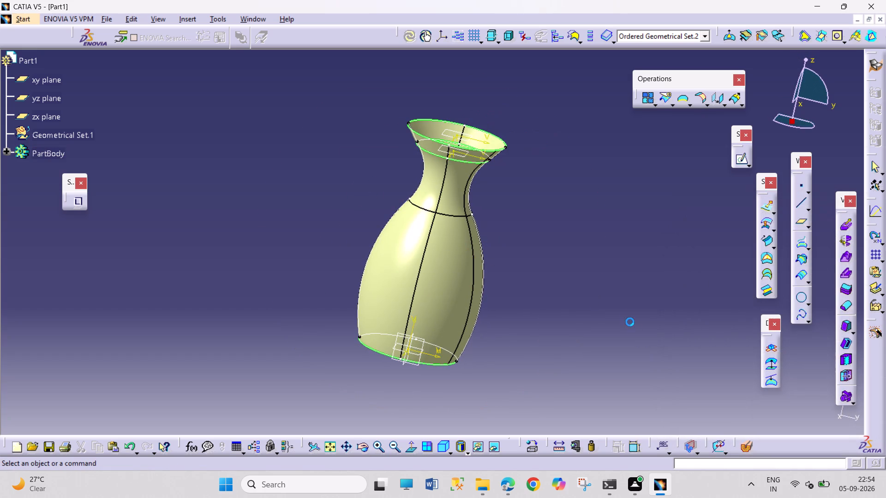
pyautogui.click(626, 299)
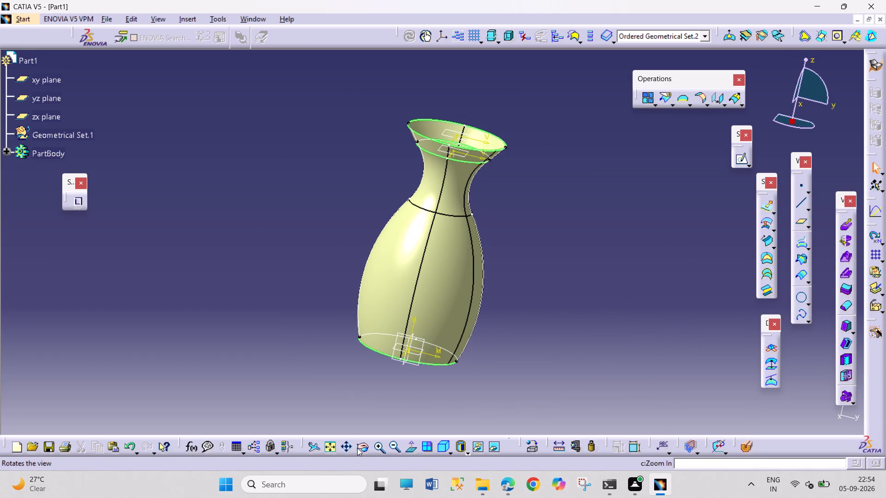
# Examine the jug surfaces from several angles and compare the body shape with the section and side views in the PDF drawing.
pyautogui.click(360, 449)
pyautogui.moveTo(533, 207); pyautogui.dragTo(447, 350)
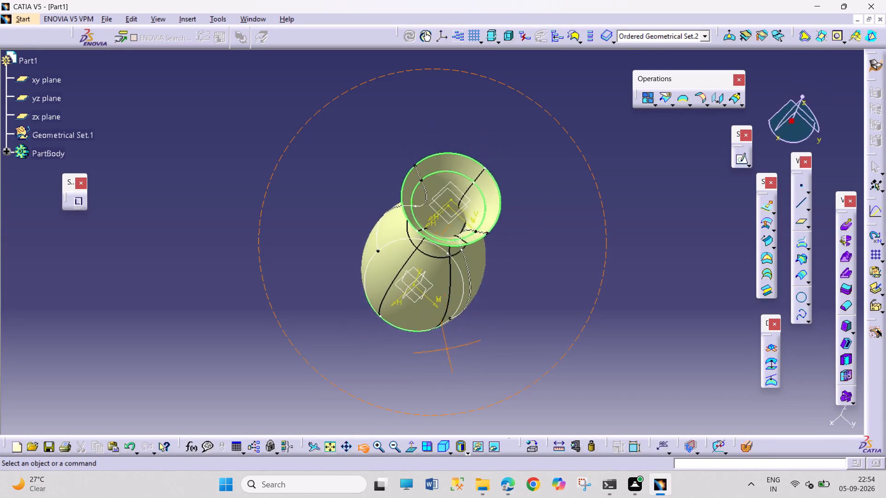
pyautogui.moveTo(447, 350); pyautogui.dragTo(395, 300)
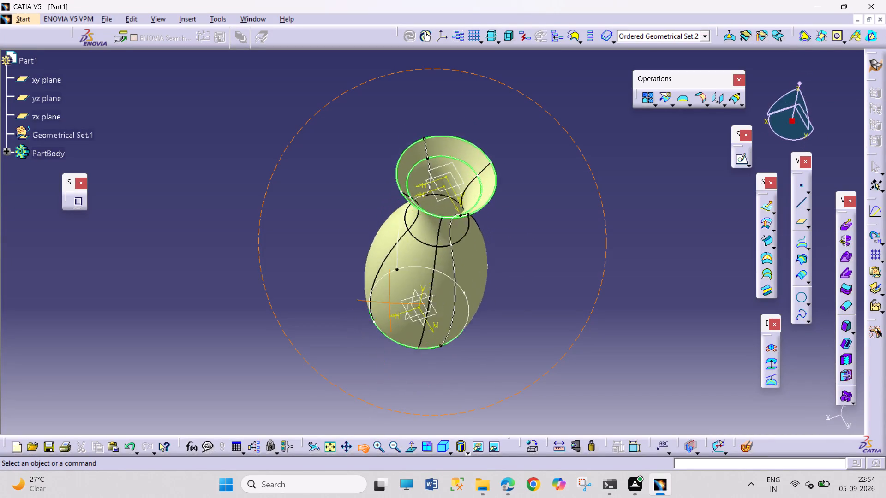
pyautogui.moveTo(395, 300); pyautogui.dragTo(527, 166)
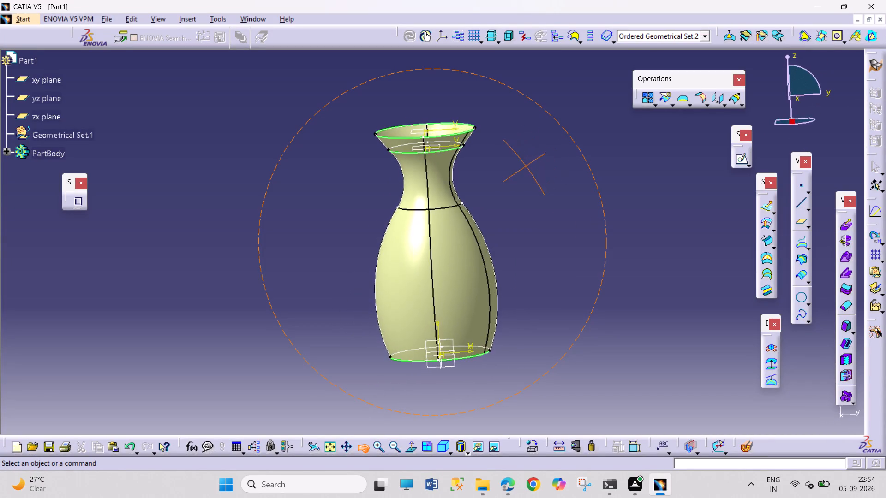
pyautogui.moveTo(527, 166); pyautogui.dragTo(542, 211)
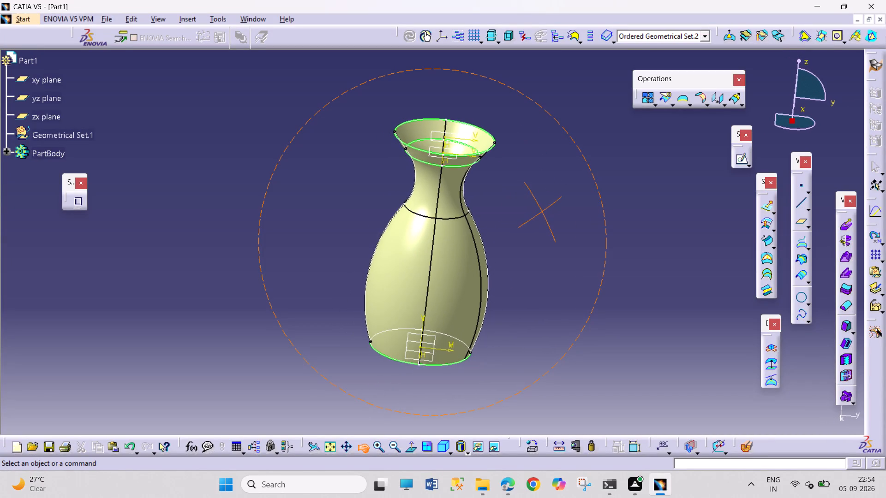
pyautogui.moveTo(542, 211); pyautogui.dragTo(556, 165)
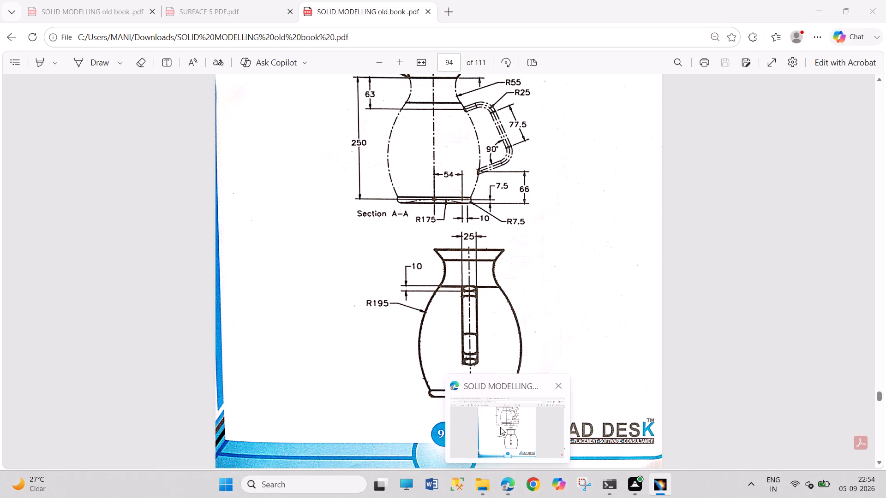
pyautogui.click(500, 427)
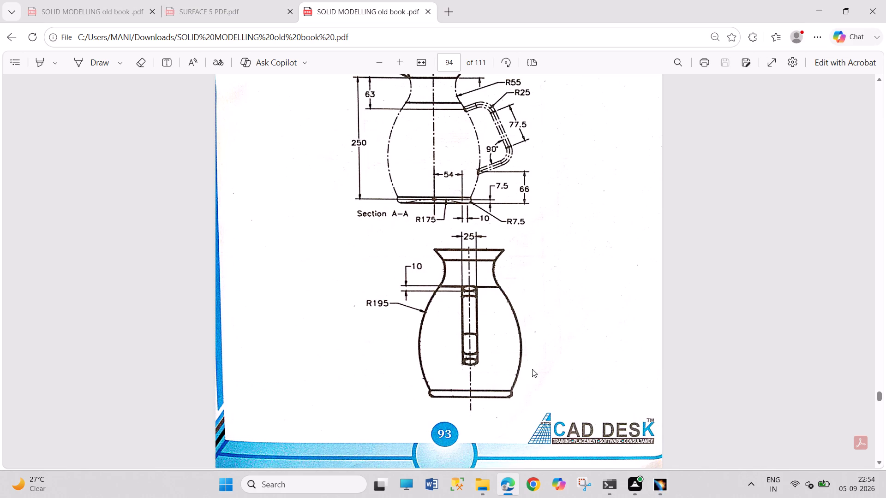
pyautogui.scroll(2, 538, 360)
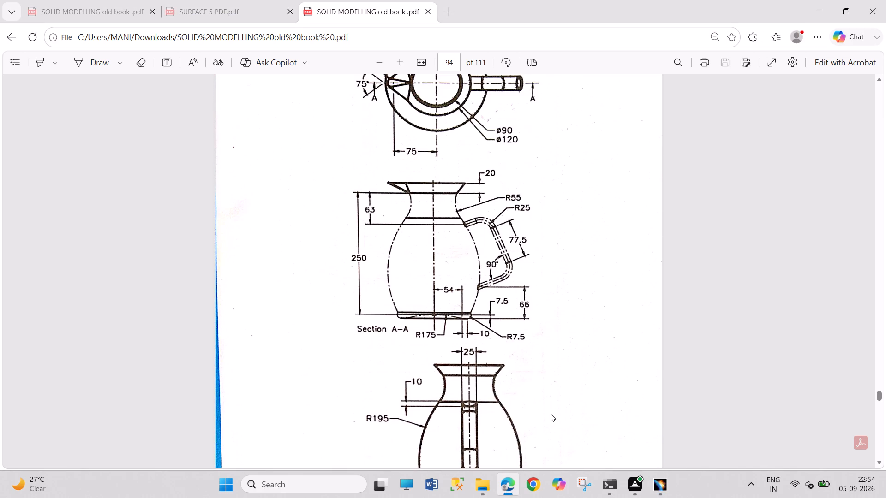
pyautogui.scroll(-1, 551, 414)
pyautogui.click(659, 479)
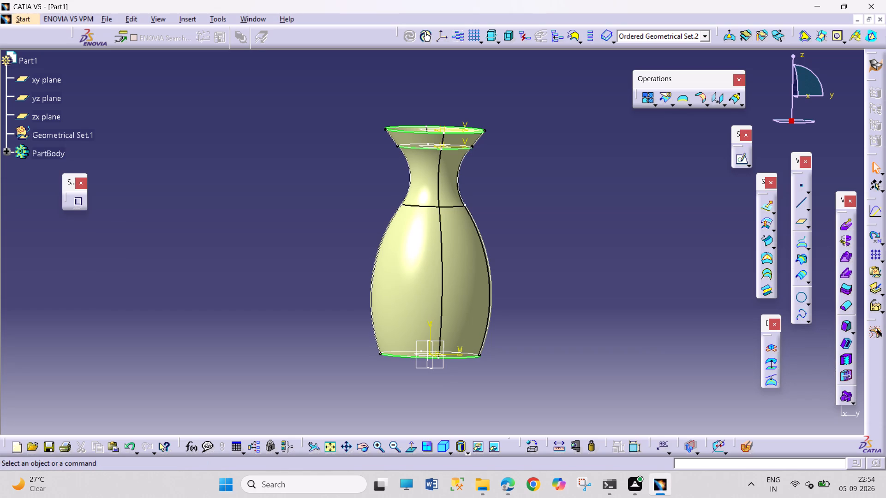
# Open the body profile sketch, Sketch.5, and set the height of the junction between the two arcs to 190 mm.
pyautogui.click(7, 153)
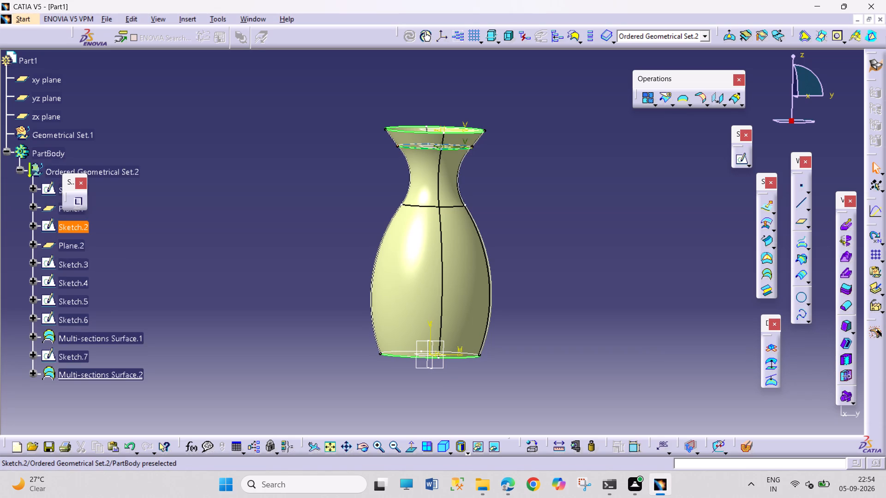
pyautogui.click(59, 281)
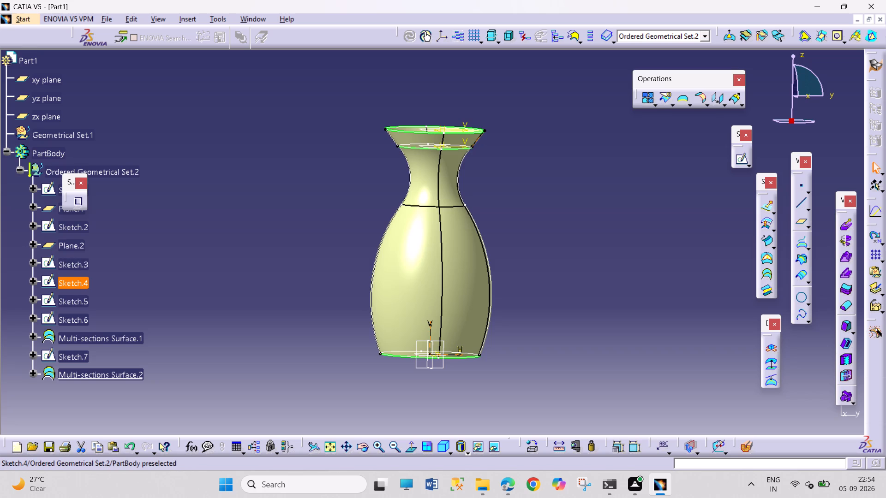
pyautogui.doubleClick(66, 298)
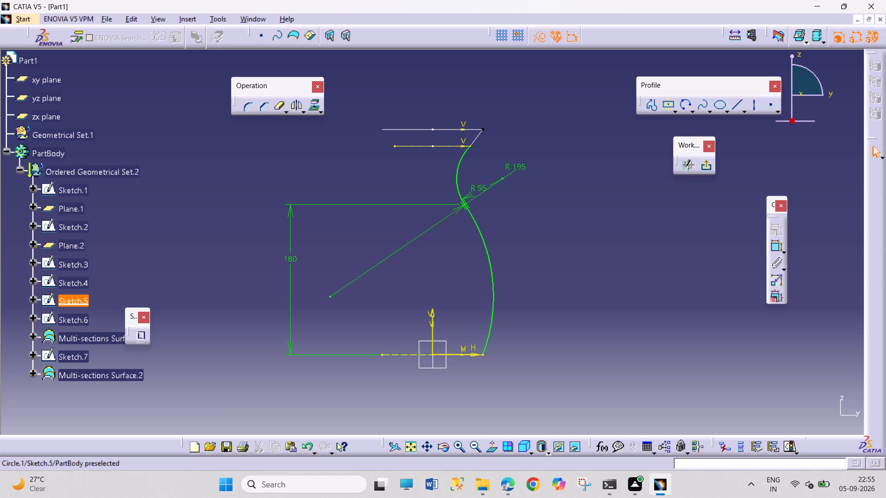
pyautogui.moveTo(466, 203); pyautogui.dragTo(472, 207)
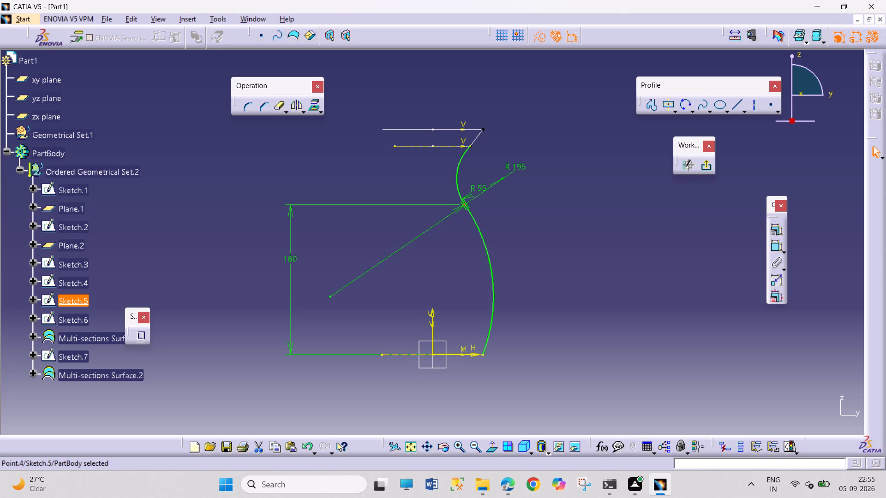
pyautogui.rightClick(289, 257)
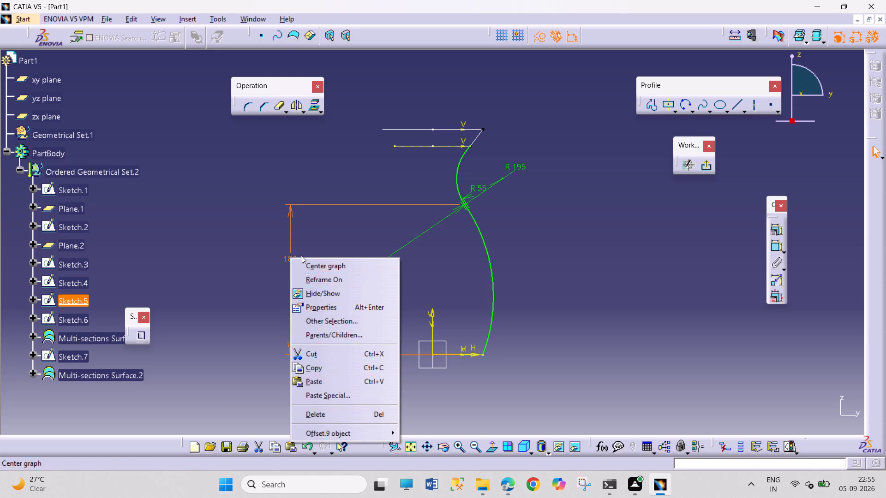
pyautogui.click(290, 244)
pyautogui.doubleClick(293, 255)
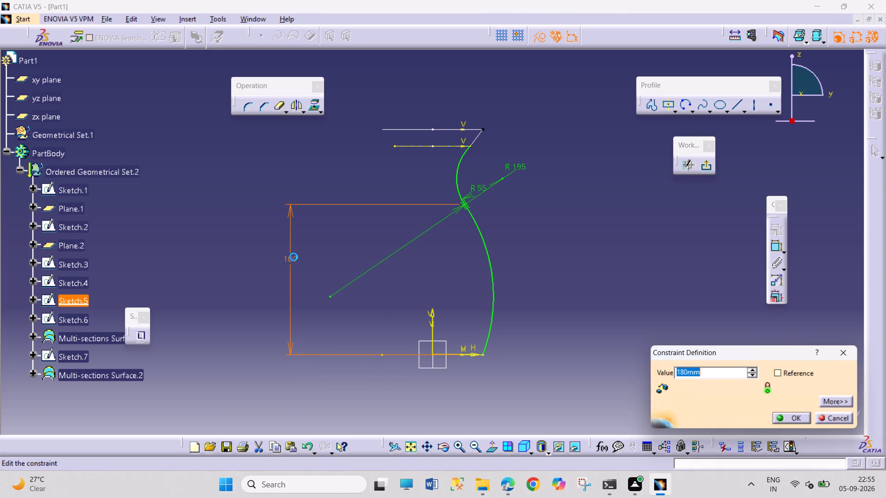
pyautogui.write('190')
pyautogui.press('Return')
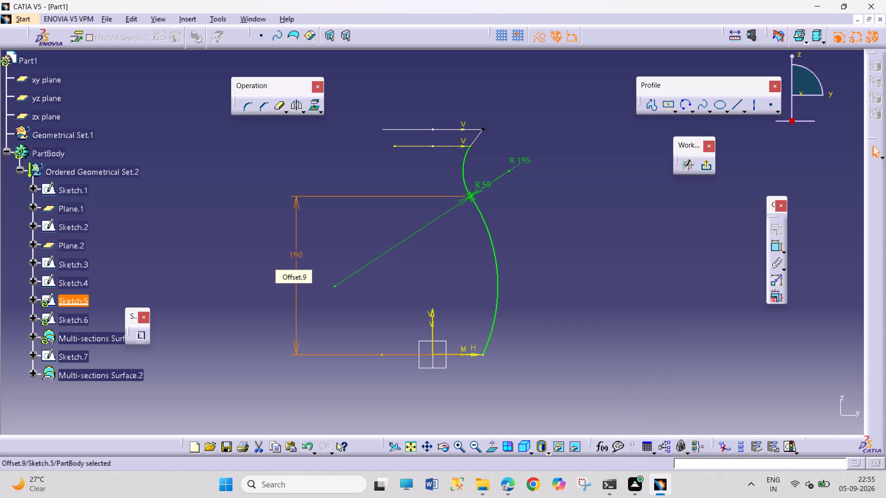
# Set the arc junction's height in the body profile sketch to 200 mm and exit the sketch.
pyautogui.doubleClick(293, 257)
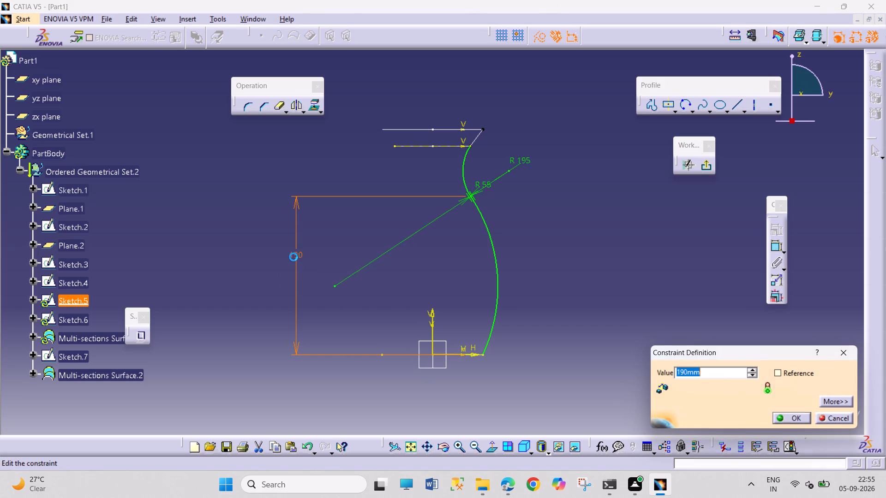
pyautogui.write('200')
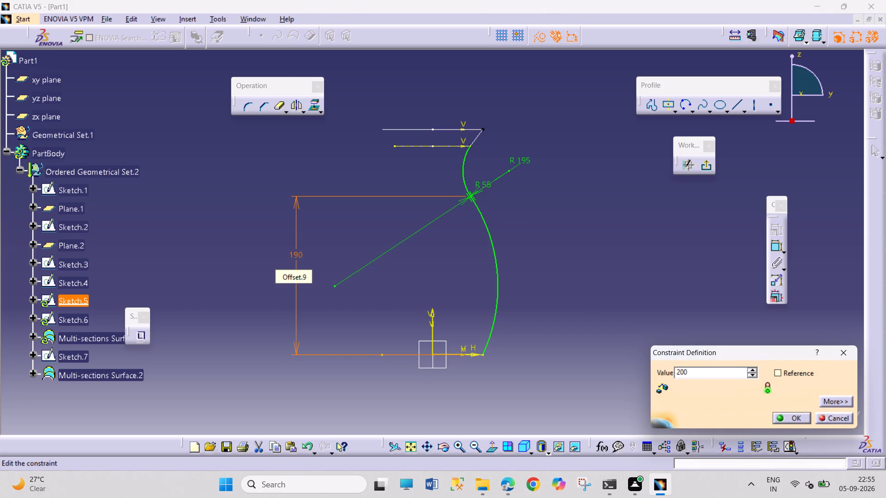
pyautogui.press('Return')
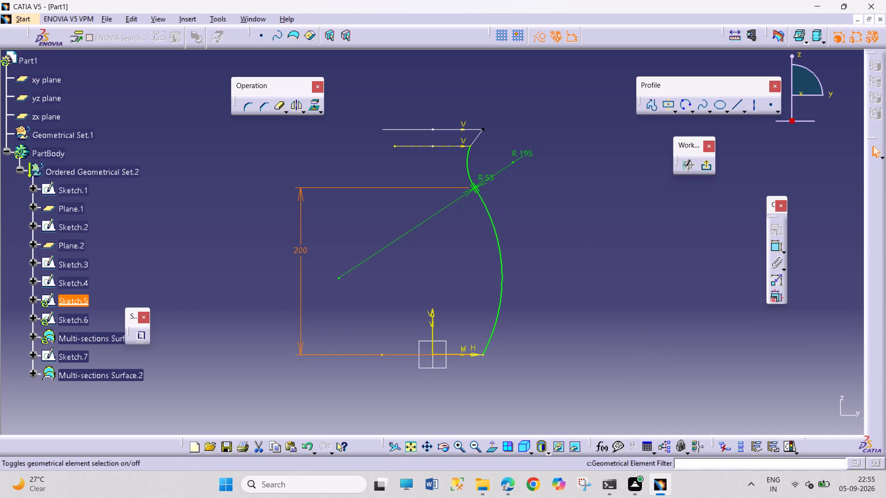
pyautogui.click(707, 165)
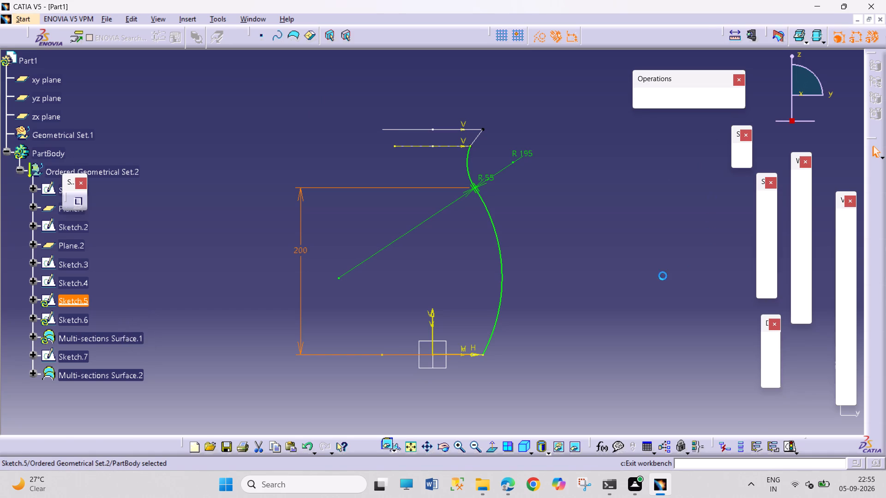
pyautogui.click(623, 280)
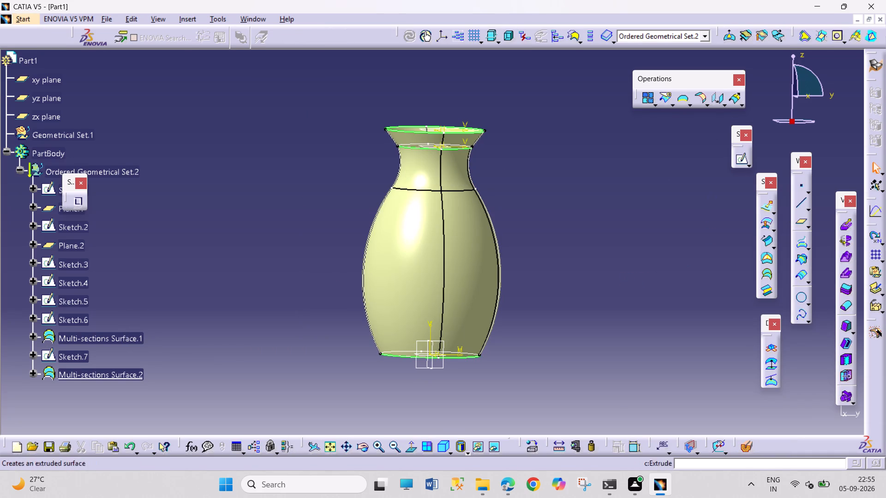
# Reopen the body profile sketch, Sketch.5, set the arc junction's height to 190 mm, and exit the sketch.
pyautogui.doubleClick(71, 301)
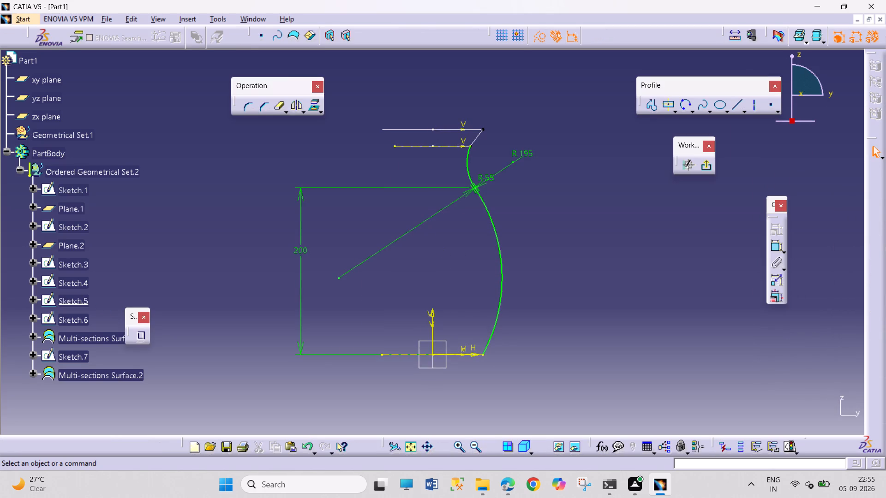
pyautogui.doubleClick(305, 250)
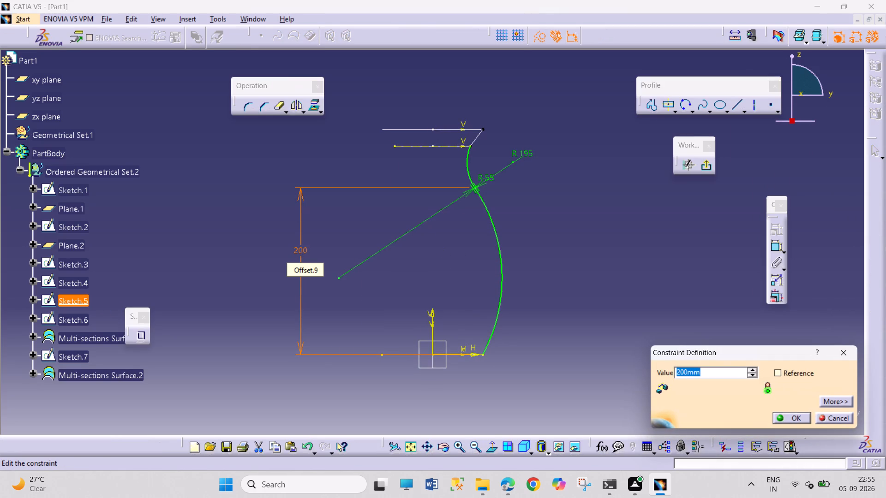
pyautogui.write('190')
pyautogui.press('Return')
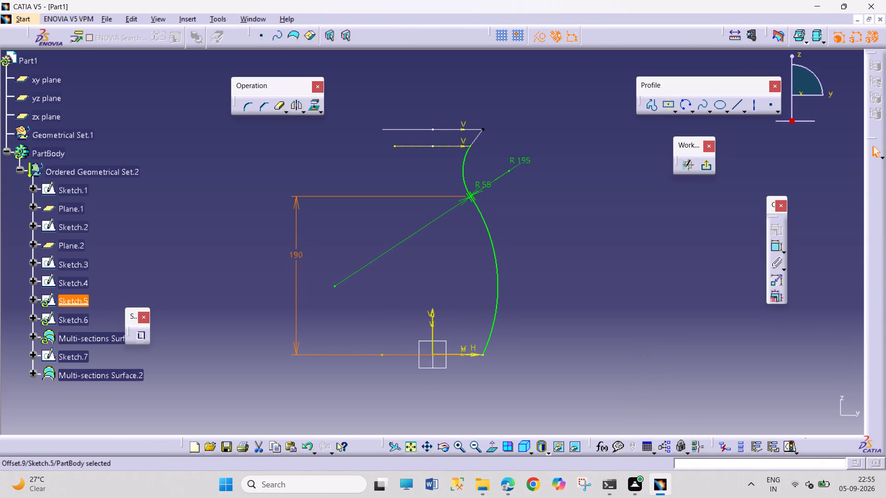
pyautogui.click(707, 166)
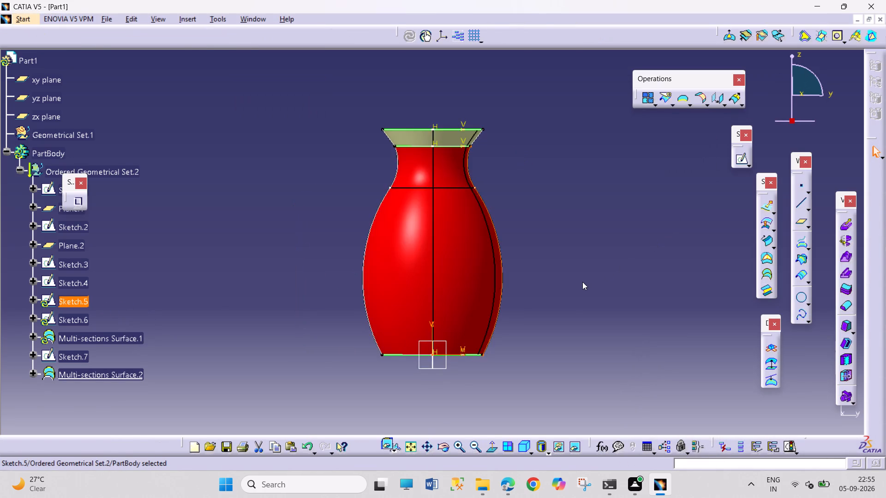
pyautogui.click(582, 282)
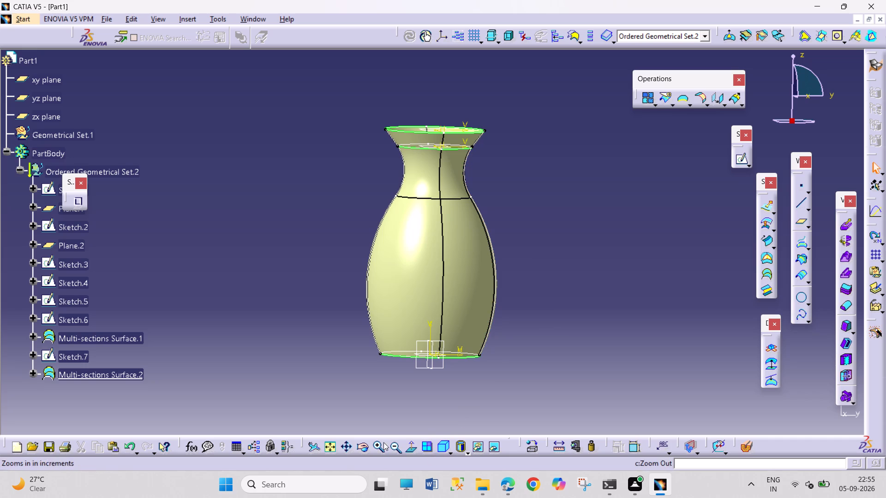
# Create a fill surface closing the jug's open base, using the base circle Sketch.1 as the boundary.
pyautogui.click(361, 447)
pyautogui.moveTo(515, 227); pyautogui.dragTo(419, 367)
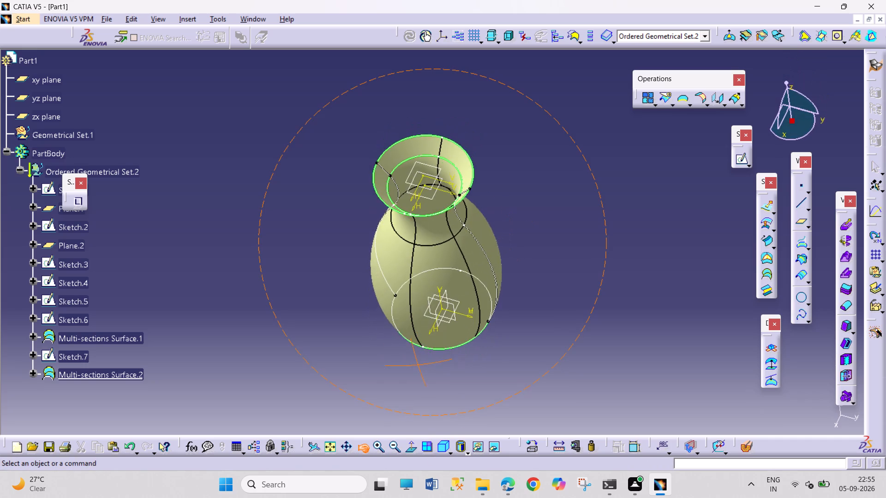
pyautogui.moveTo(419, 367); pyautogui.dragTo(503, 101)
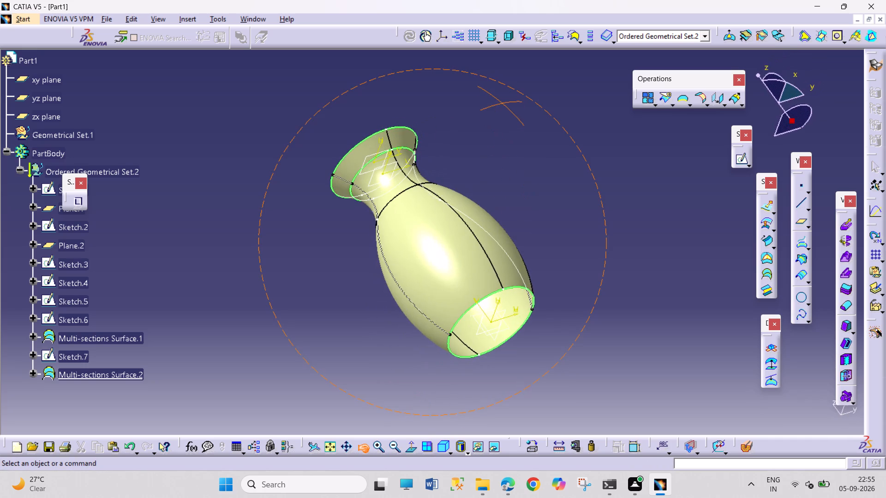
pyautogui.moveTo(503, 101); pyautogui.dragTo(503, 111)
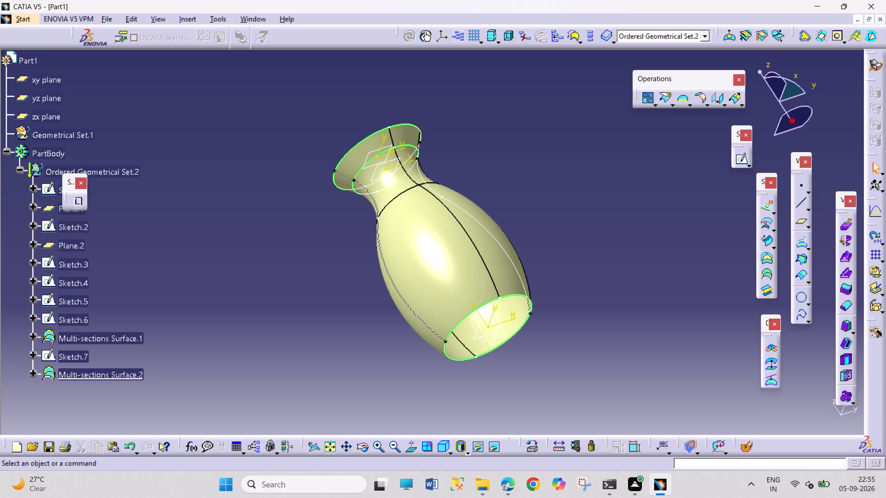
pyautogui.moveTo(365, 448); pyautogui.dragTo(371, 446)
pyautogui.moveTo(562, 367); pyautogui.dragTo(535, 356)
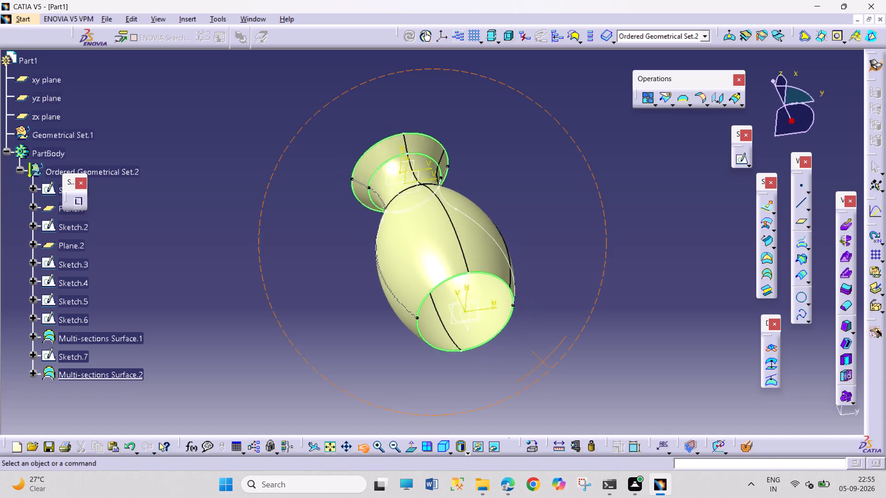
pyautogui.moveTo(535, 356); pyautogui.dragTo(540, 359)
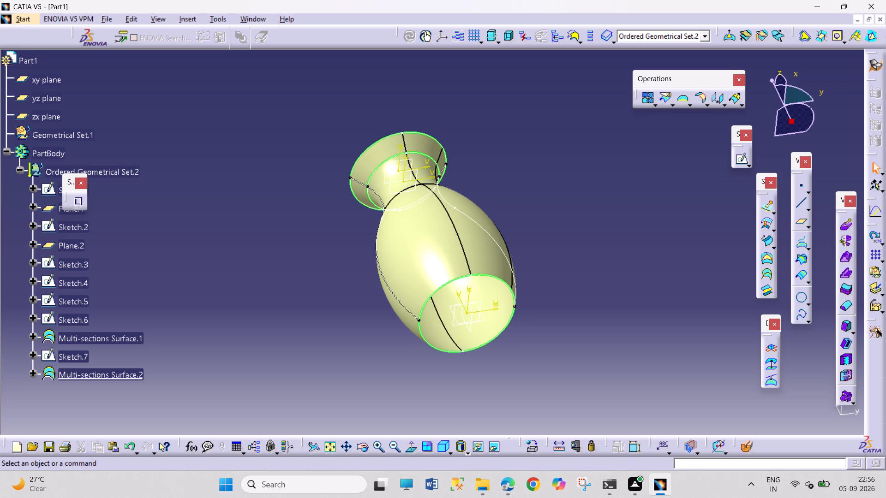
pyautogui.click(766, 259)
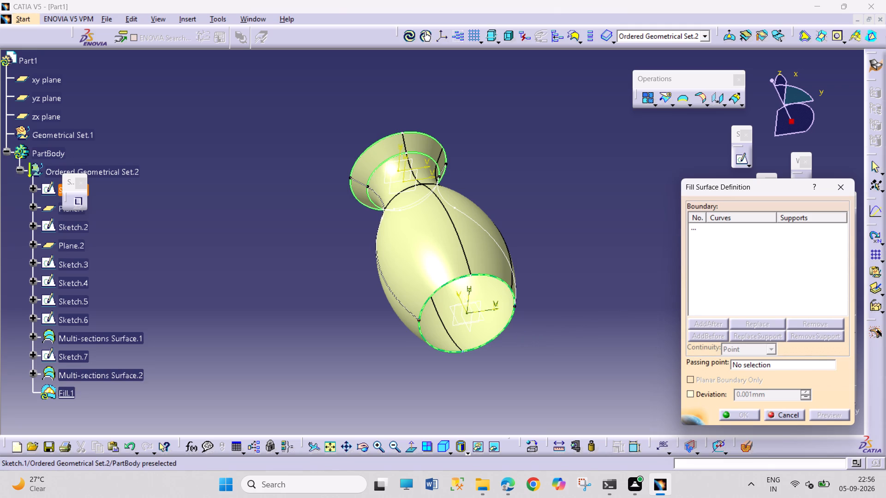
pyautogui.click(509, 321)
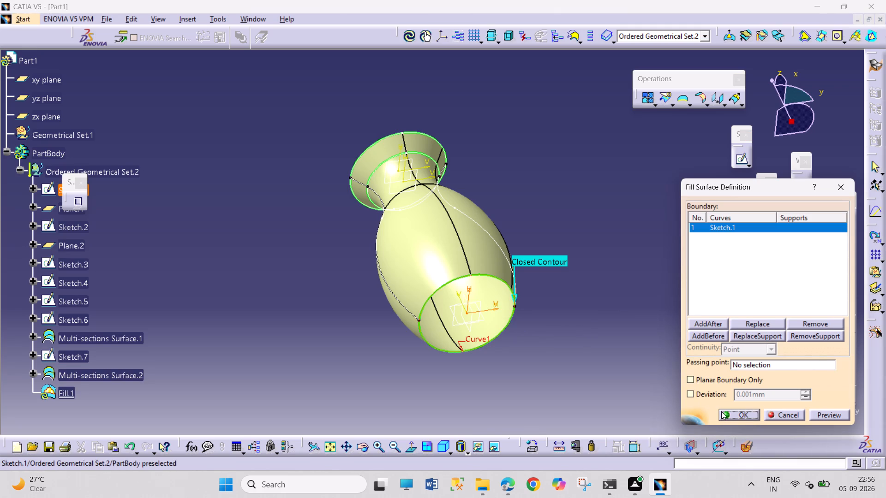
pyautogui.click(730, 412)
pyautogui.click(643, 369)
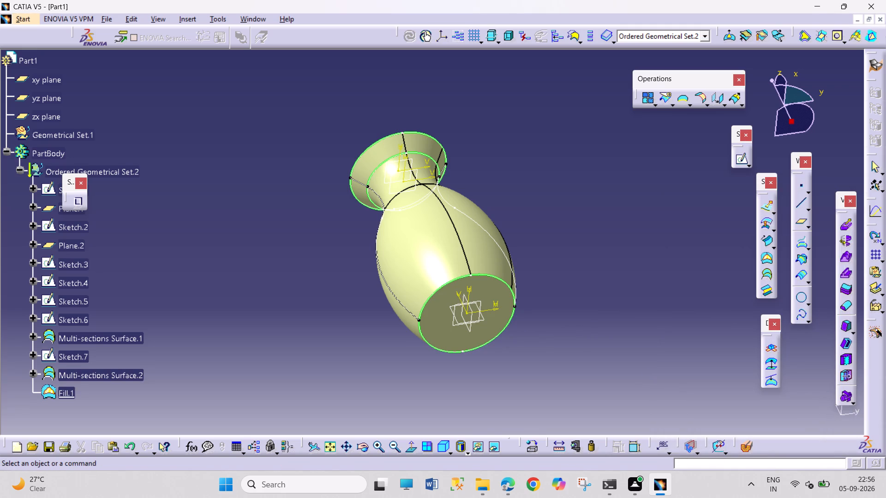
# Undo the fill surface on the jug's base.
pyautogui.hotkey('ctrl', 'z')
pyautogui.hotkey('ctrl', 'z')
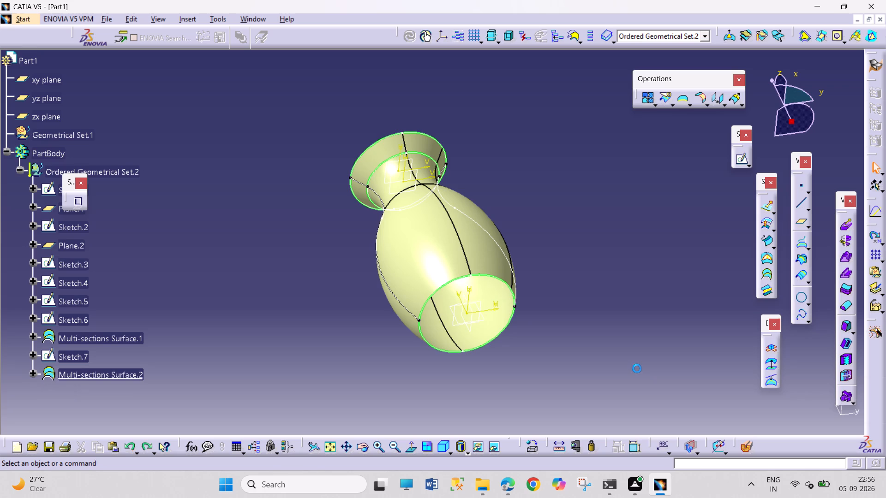
# Inspect the jug from below and above, and examine the Exercise 4 top and section views in the PDF drawing.
pyautogui.moveTo(627, 373); pyautogui.dragTo(594, 378)
pyautogui.click(368, 451)
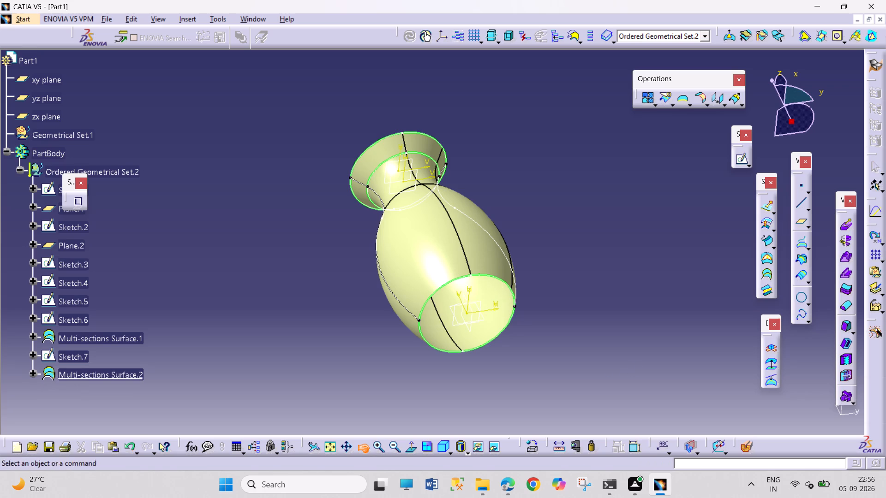
pyautogui.moveTo(465, 129); pyautogui.dragTo(493, 199)
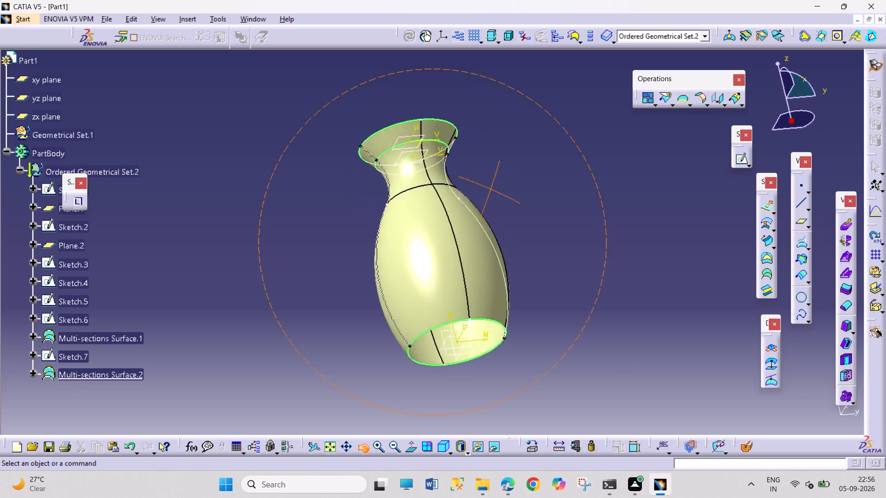
pyautogui.moveTo(493, 199); pyautogui.dragTo(319, 353)
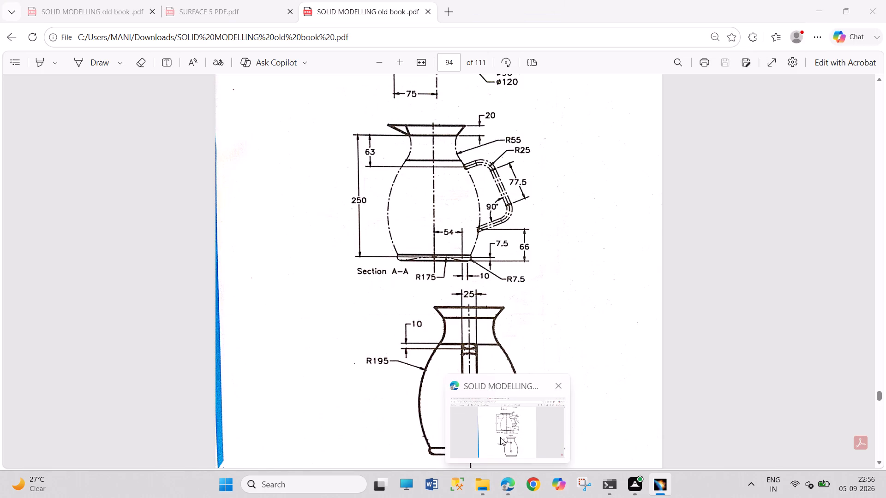
pyautogui.click(500, 437)
pyautogui.scroll(3, 497, 387)
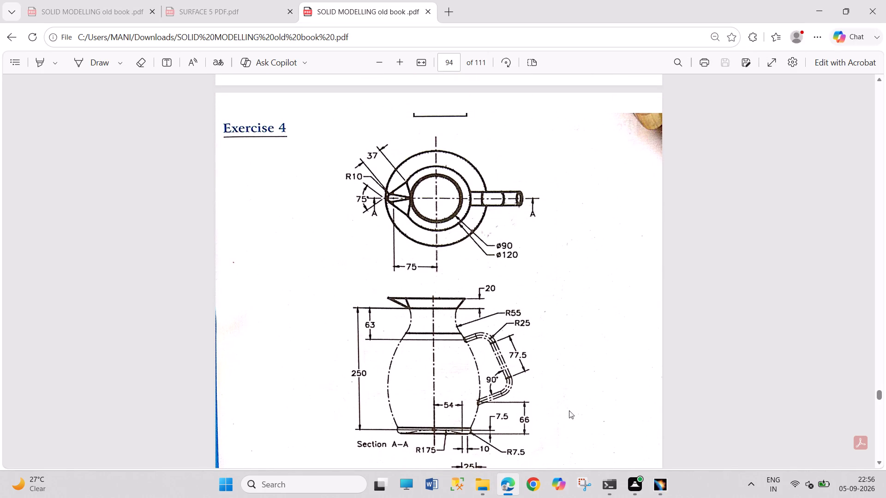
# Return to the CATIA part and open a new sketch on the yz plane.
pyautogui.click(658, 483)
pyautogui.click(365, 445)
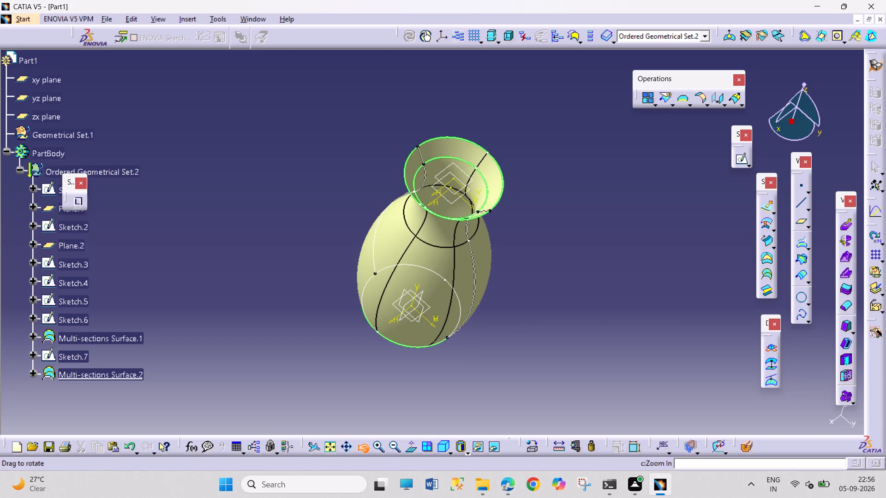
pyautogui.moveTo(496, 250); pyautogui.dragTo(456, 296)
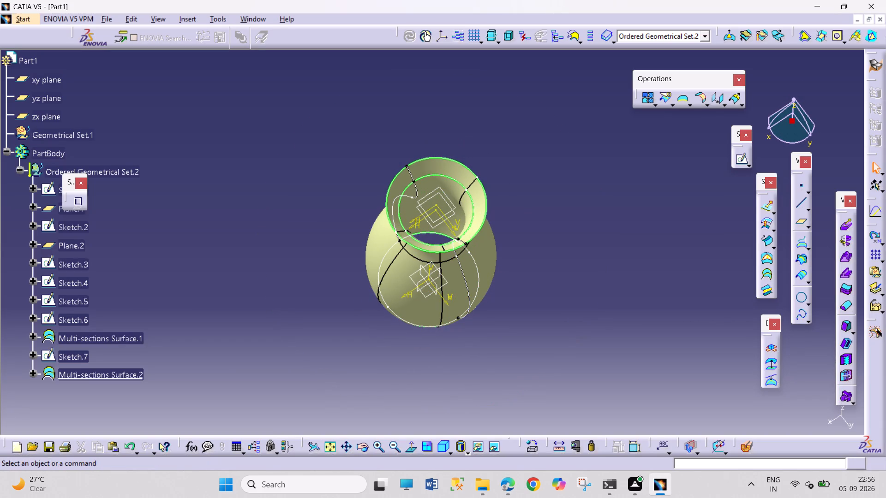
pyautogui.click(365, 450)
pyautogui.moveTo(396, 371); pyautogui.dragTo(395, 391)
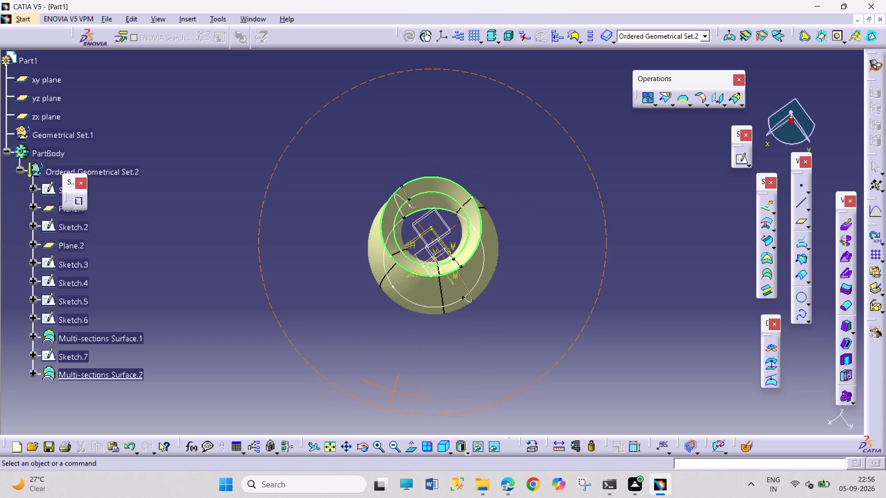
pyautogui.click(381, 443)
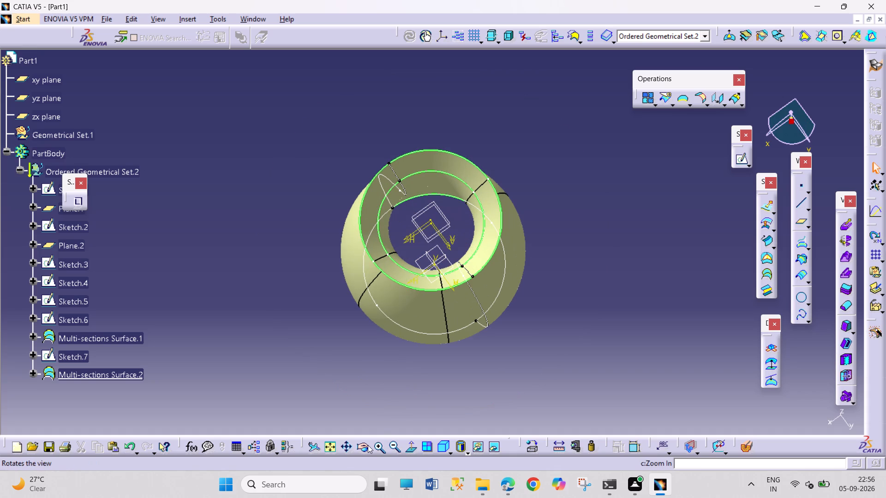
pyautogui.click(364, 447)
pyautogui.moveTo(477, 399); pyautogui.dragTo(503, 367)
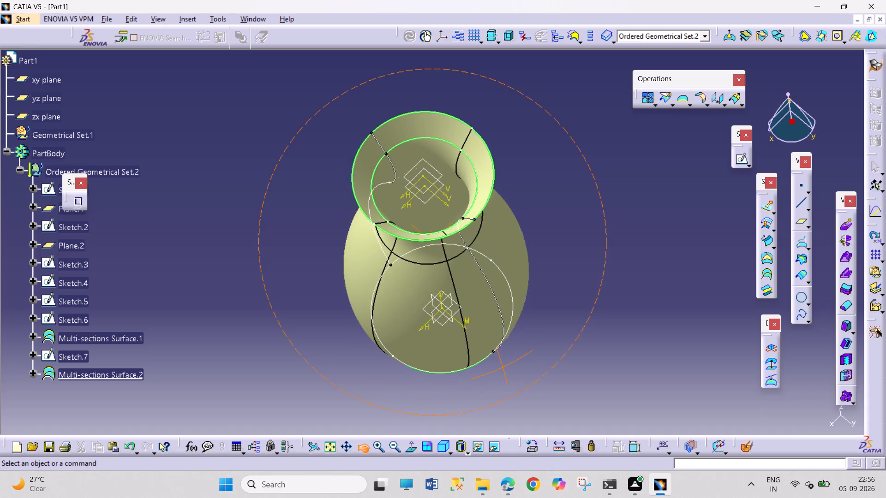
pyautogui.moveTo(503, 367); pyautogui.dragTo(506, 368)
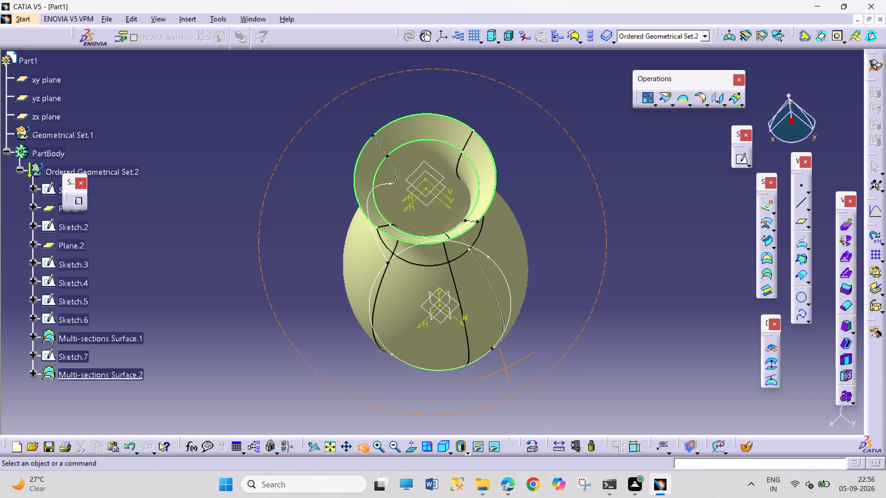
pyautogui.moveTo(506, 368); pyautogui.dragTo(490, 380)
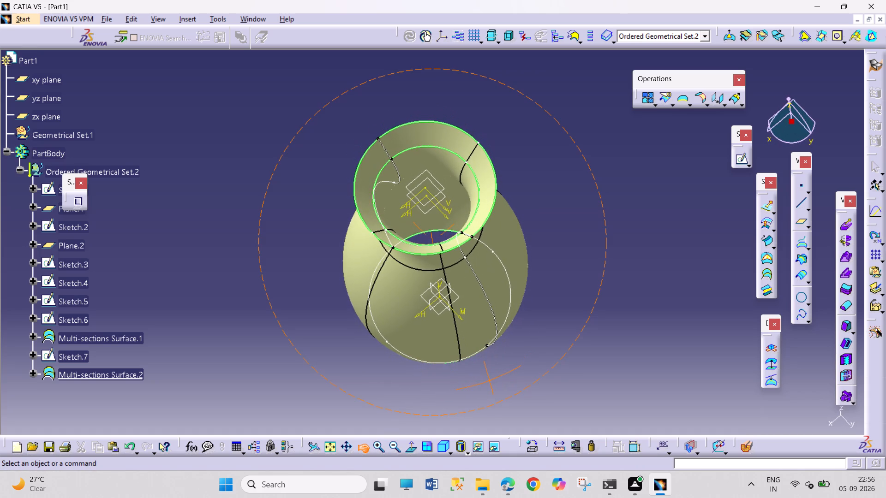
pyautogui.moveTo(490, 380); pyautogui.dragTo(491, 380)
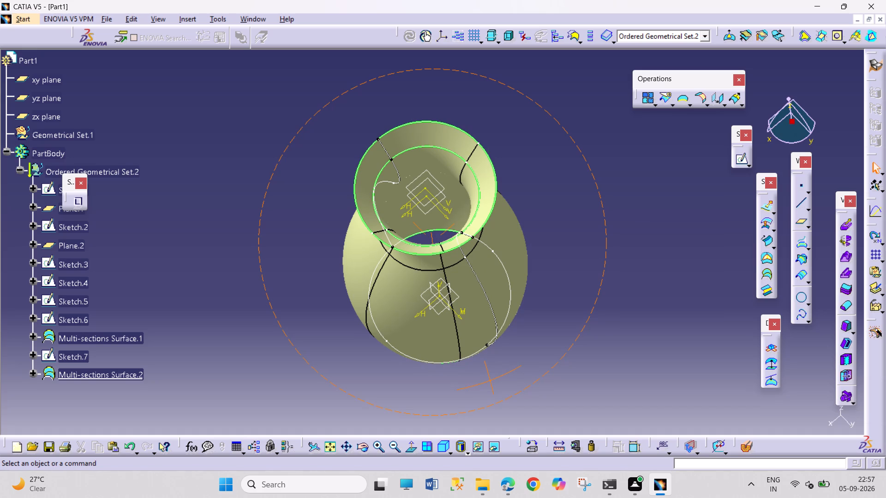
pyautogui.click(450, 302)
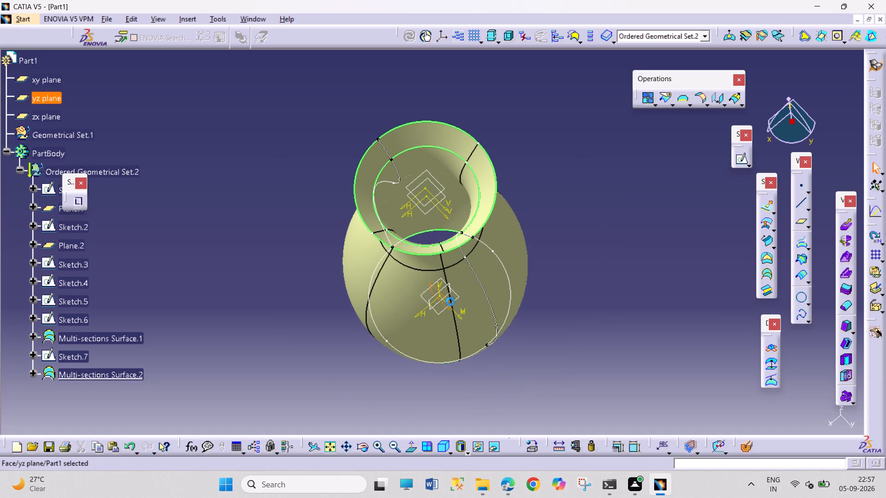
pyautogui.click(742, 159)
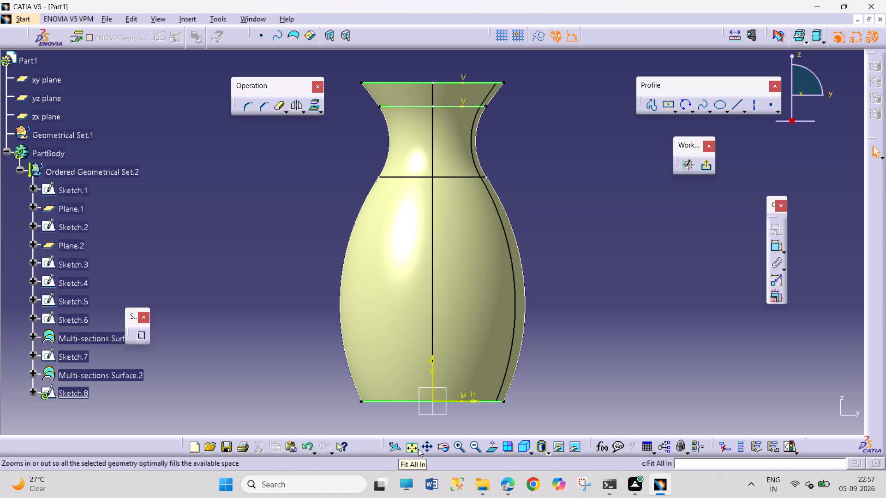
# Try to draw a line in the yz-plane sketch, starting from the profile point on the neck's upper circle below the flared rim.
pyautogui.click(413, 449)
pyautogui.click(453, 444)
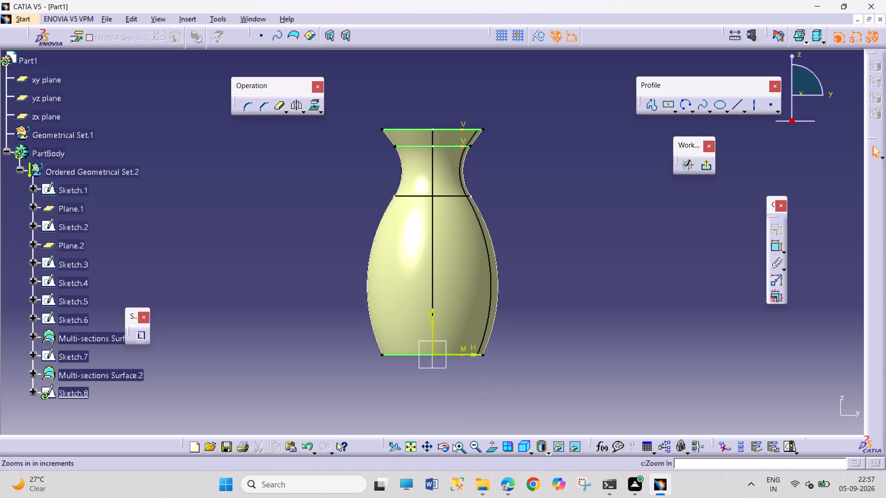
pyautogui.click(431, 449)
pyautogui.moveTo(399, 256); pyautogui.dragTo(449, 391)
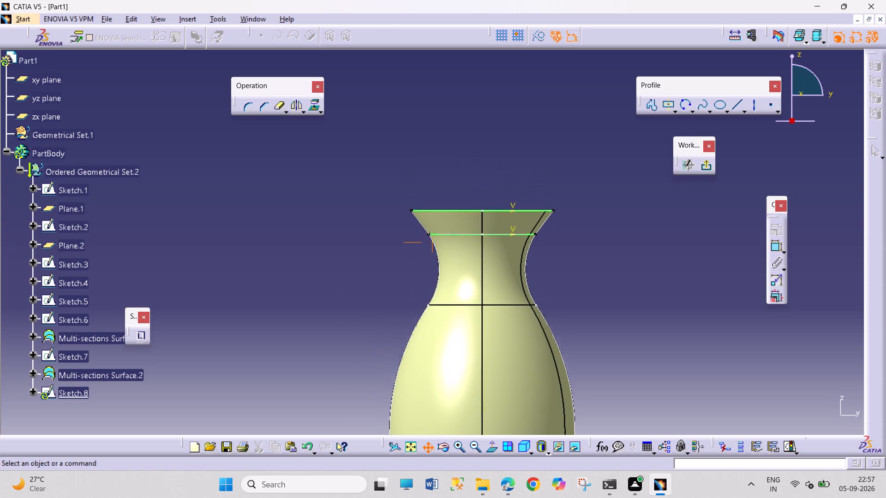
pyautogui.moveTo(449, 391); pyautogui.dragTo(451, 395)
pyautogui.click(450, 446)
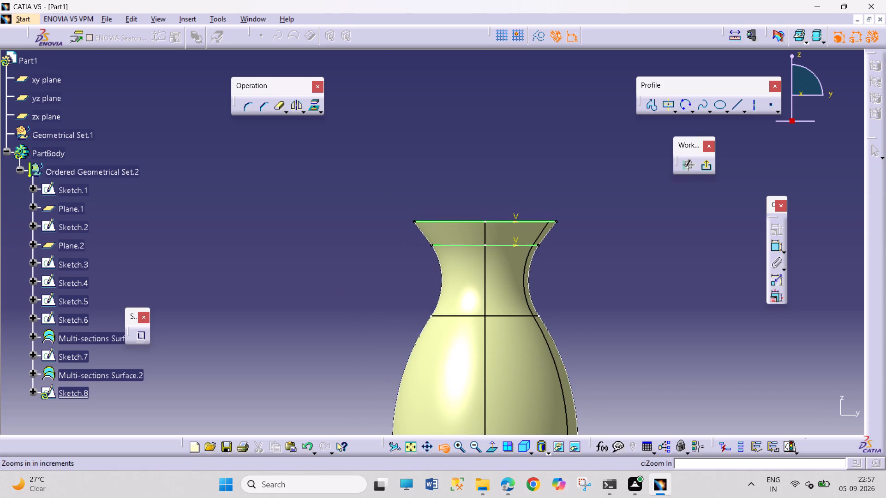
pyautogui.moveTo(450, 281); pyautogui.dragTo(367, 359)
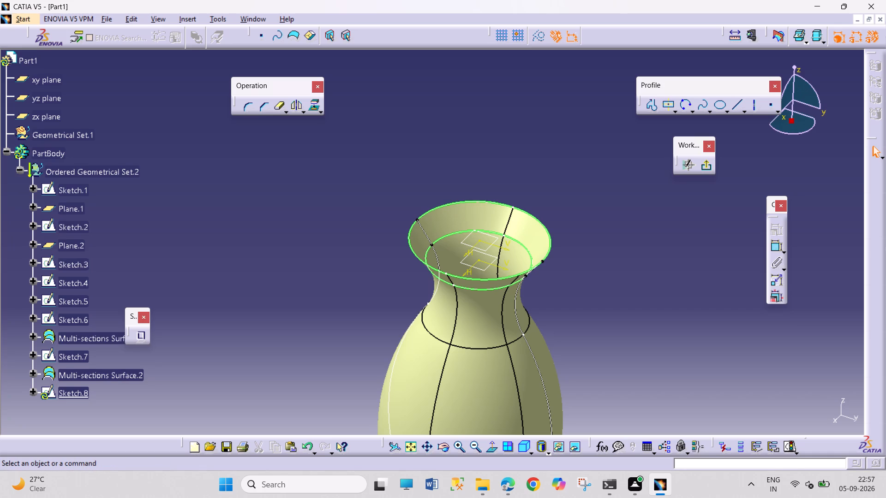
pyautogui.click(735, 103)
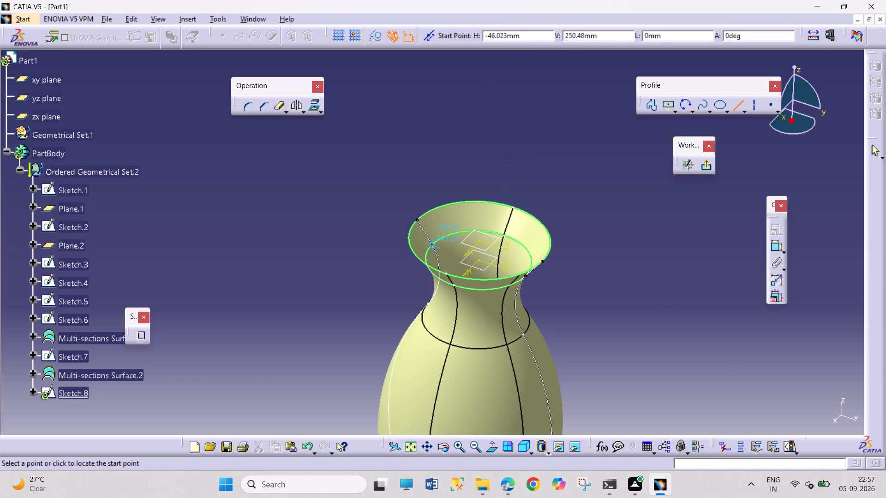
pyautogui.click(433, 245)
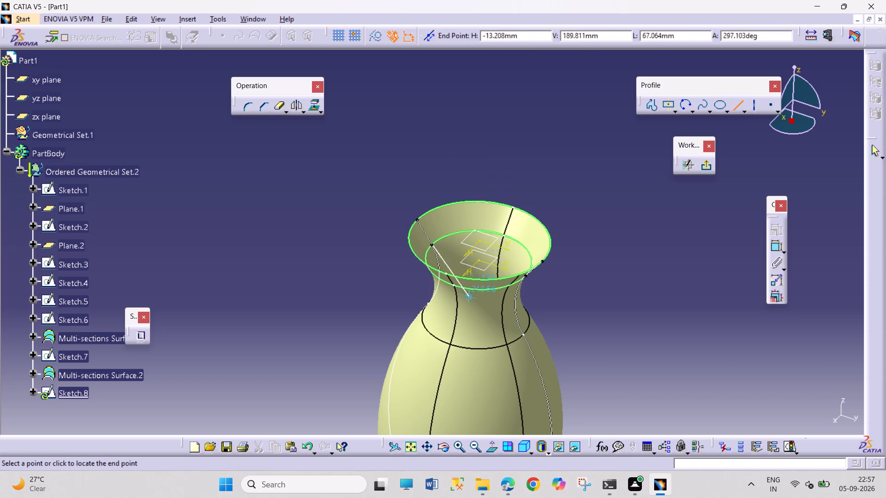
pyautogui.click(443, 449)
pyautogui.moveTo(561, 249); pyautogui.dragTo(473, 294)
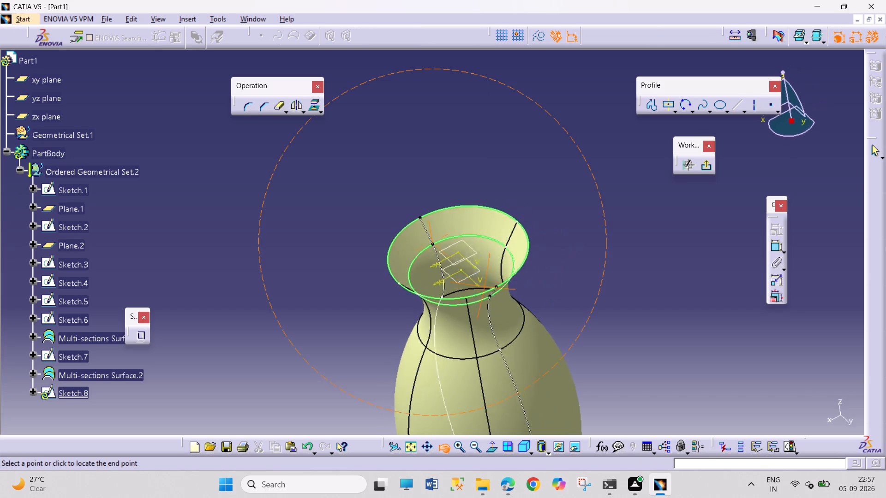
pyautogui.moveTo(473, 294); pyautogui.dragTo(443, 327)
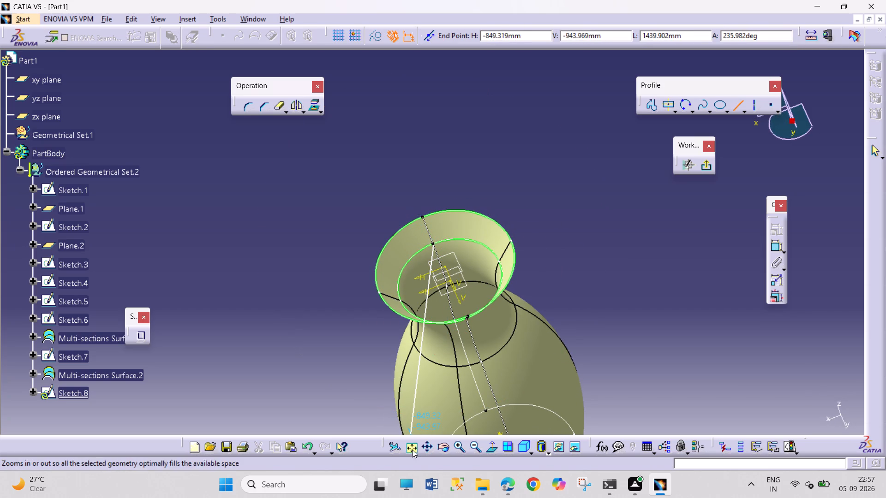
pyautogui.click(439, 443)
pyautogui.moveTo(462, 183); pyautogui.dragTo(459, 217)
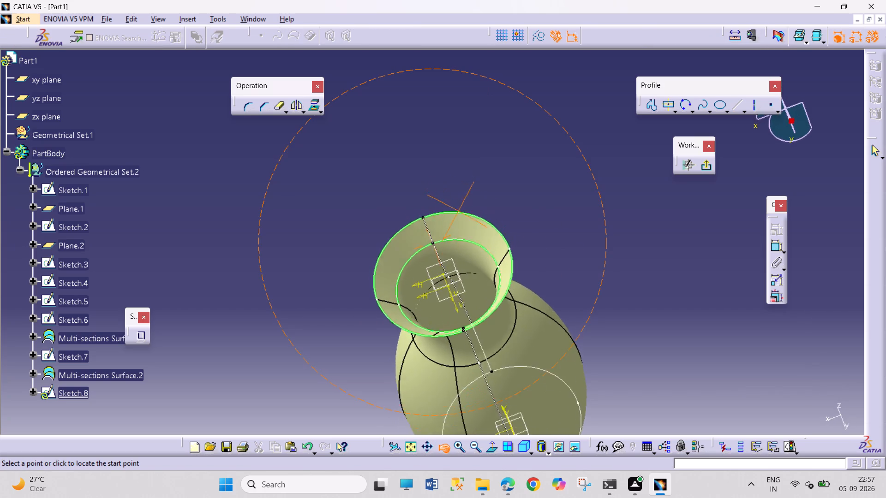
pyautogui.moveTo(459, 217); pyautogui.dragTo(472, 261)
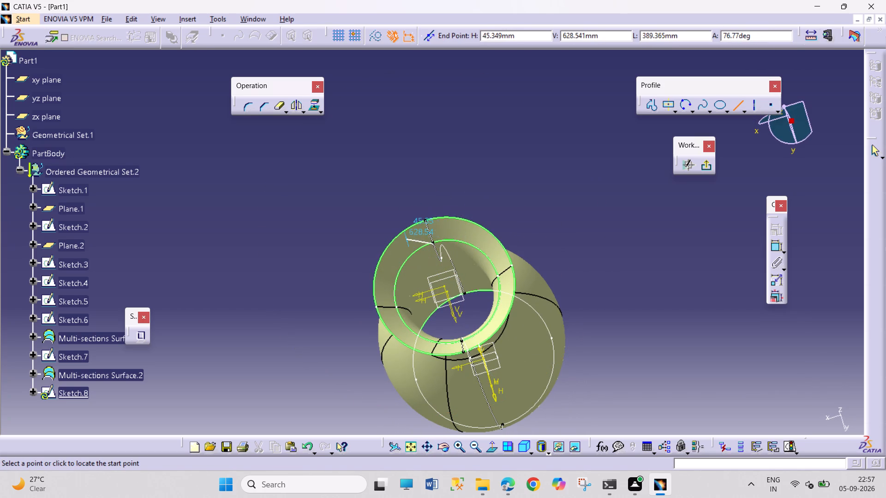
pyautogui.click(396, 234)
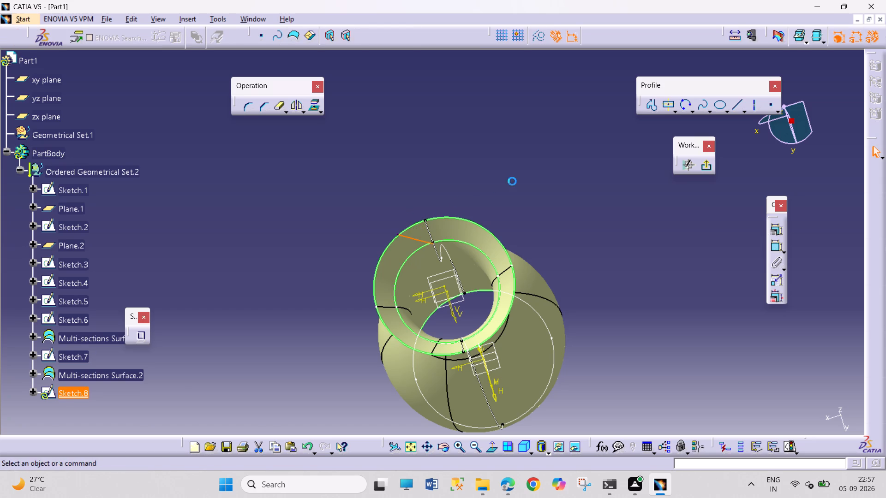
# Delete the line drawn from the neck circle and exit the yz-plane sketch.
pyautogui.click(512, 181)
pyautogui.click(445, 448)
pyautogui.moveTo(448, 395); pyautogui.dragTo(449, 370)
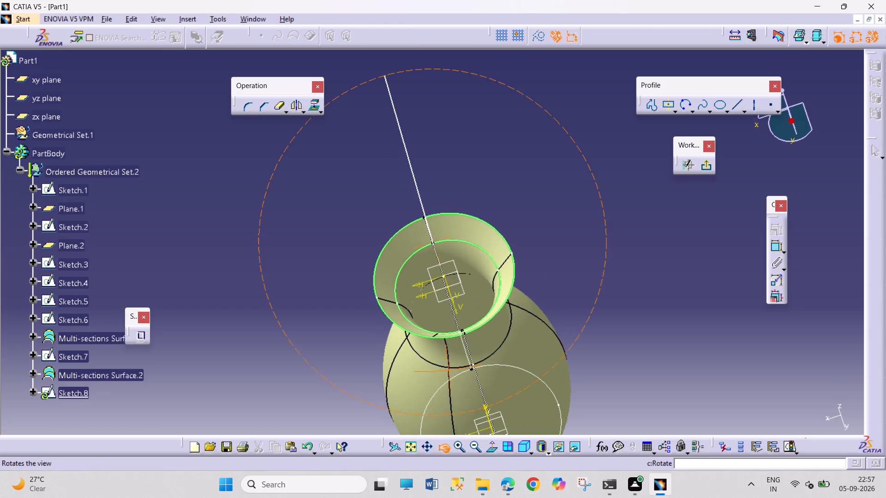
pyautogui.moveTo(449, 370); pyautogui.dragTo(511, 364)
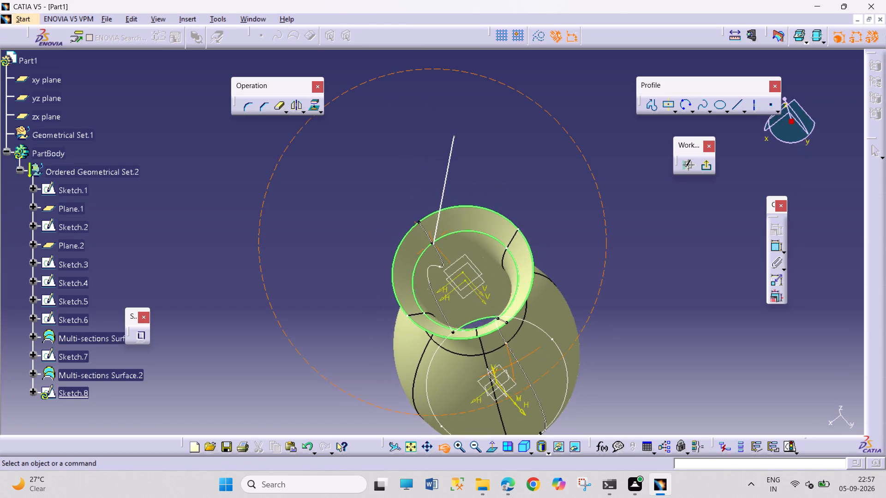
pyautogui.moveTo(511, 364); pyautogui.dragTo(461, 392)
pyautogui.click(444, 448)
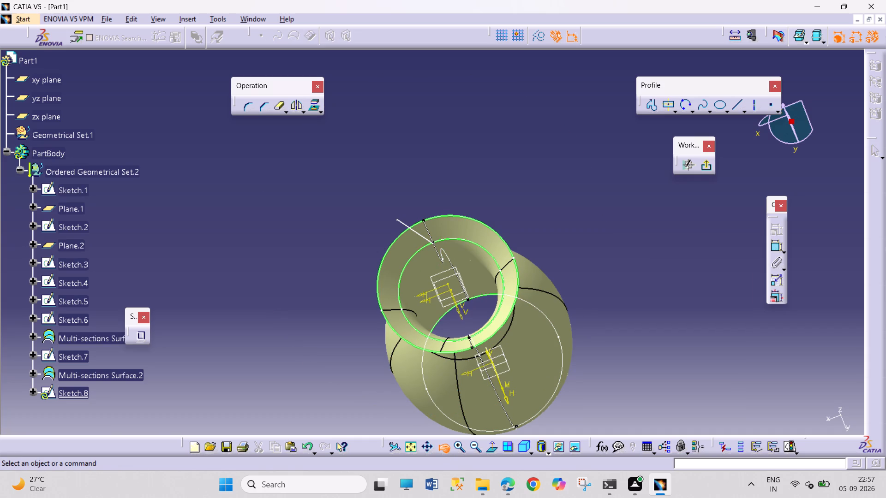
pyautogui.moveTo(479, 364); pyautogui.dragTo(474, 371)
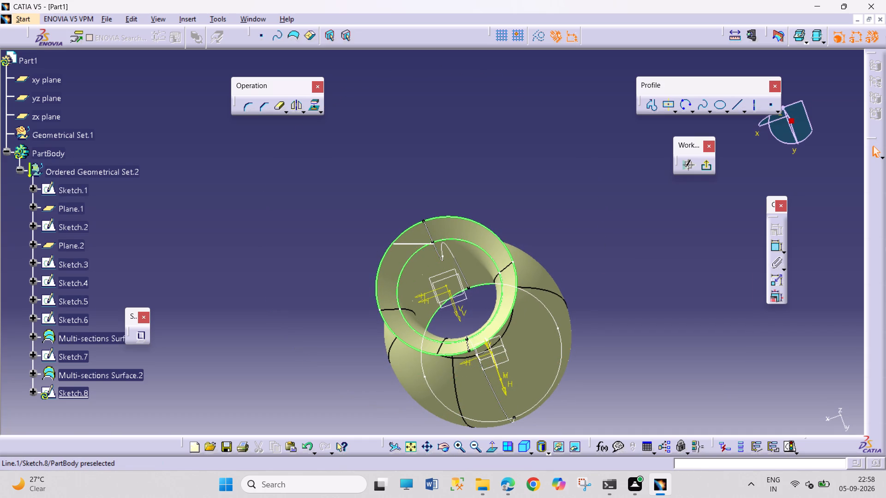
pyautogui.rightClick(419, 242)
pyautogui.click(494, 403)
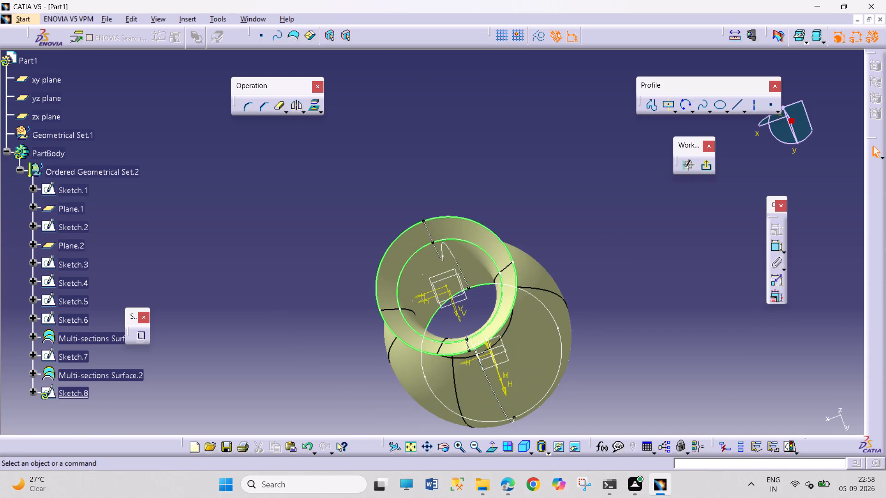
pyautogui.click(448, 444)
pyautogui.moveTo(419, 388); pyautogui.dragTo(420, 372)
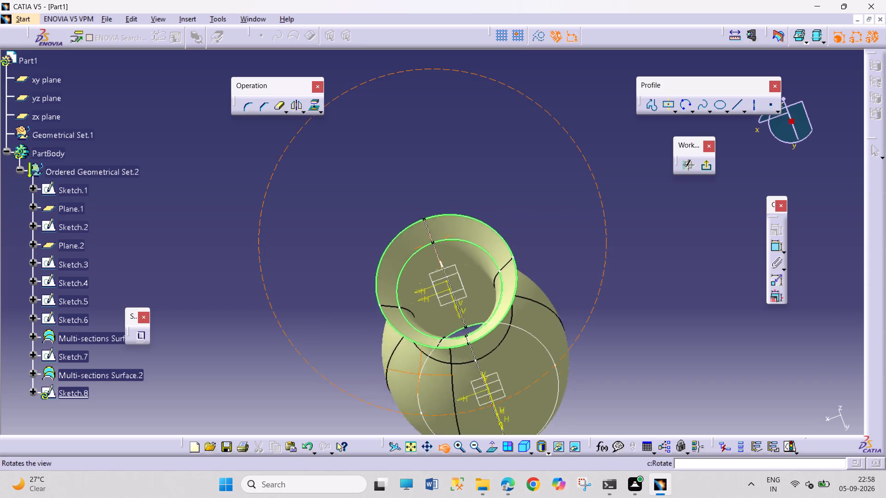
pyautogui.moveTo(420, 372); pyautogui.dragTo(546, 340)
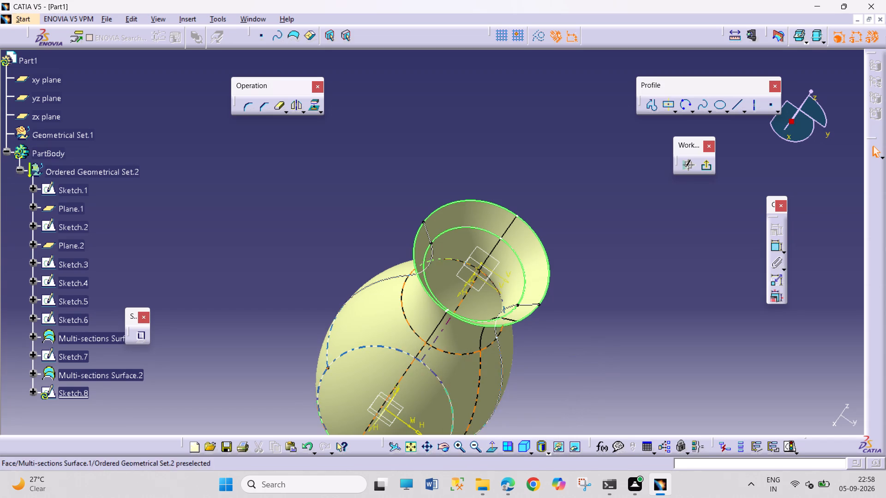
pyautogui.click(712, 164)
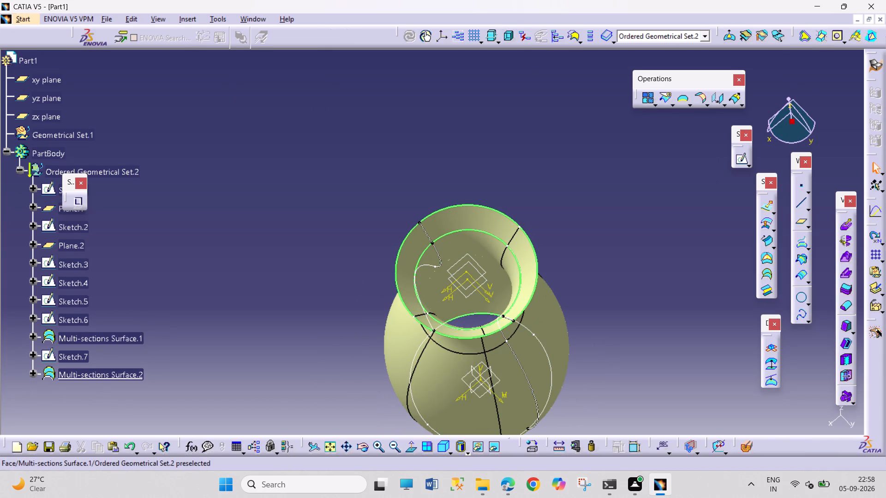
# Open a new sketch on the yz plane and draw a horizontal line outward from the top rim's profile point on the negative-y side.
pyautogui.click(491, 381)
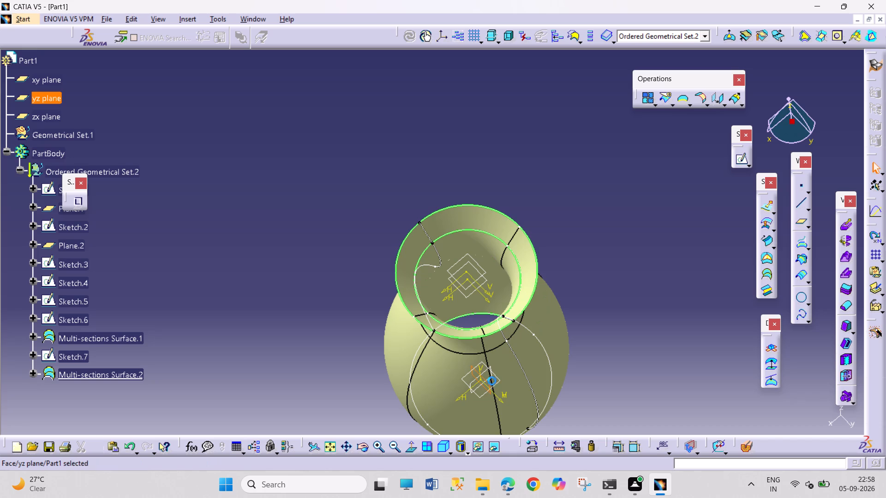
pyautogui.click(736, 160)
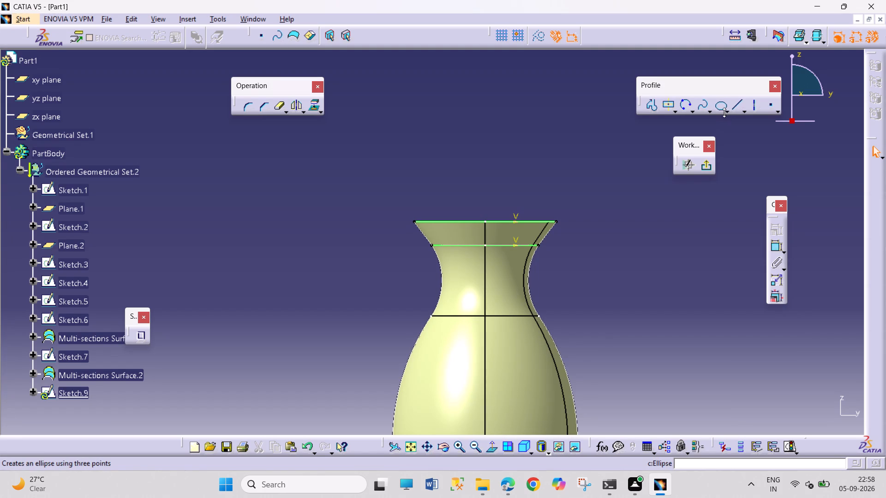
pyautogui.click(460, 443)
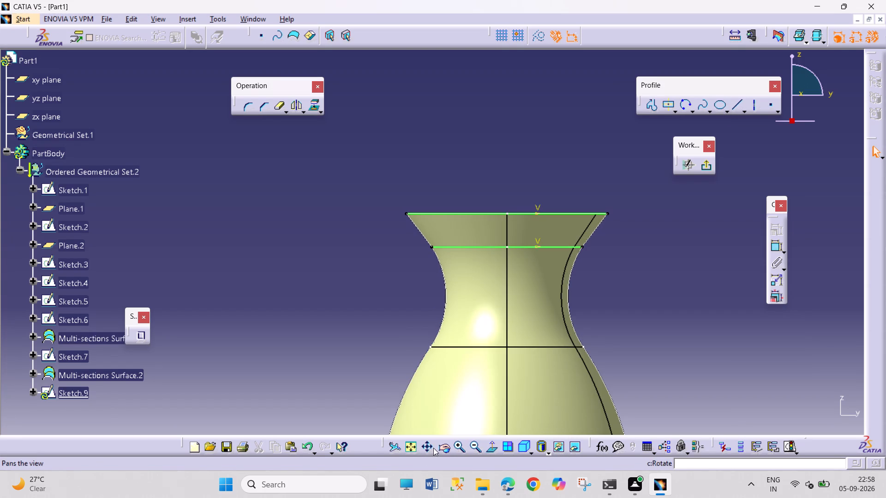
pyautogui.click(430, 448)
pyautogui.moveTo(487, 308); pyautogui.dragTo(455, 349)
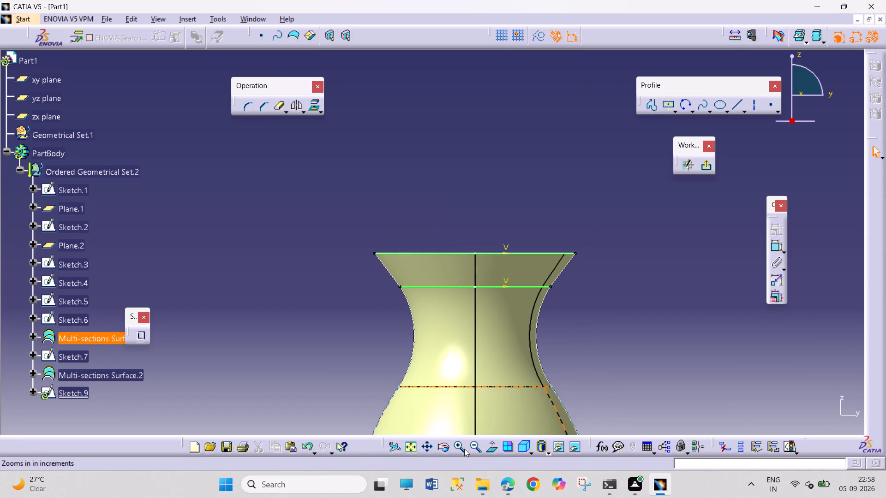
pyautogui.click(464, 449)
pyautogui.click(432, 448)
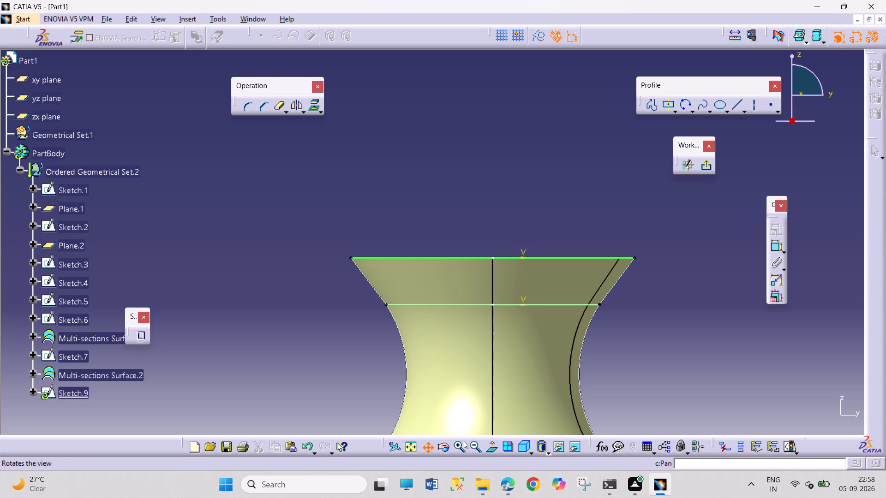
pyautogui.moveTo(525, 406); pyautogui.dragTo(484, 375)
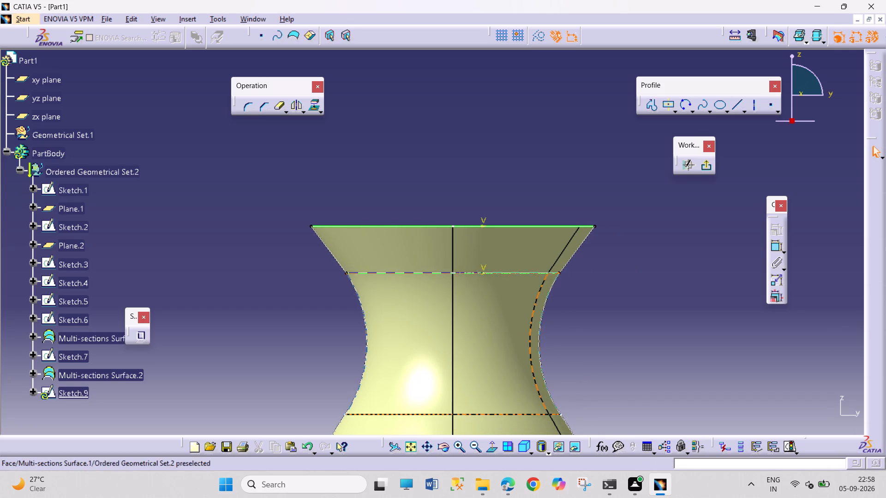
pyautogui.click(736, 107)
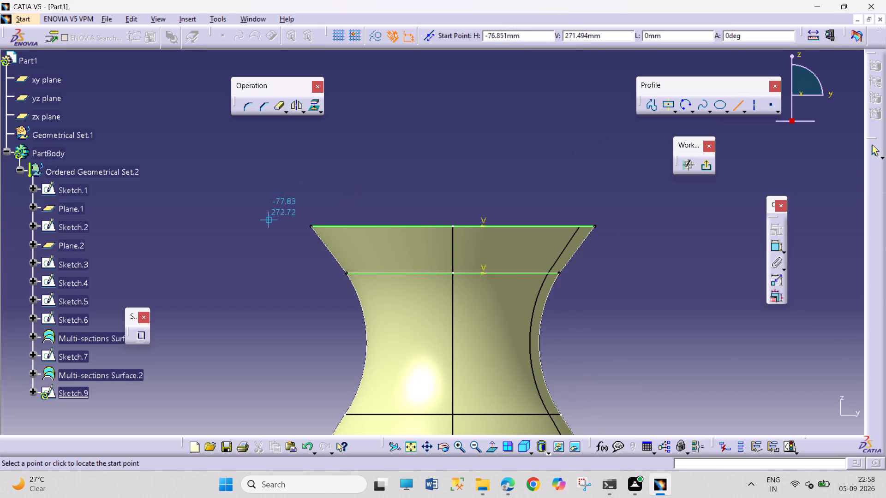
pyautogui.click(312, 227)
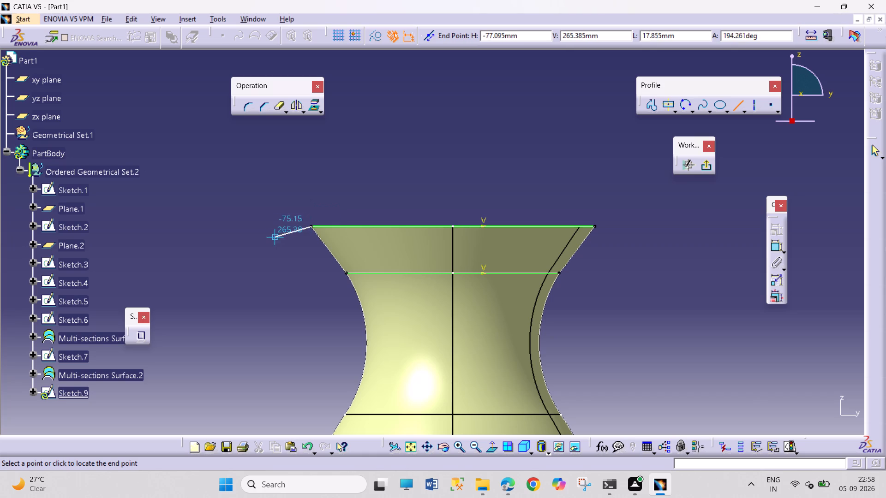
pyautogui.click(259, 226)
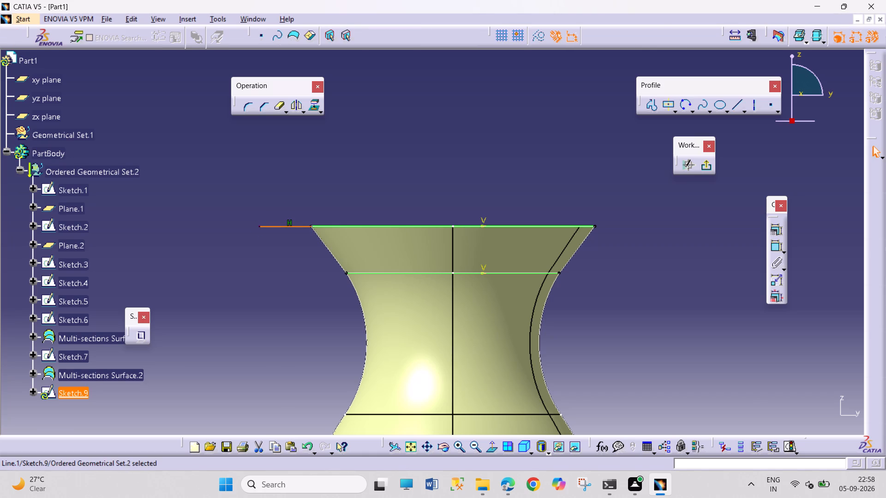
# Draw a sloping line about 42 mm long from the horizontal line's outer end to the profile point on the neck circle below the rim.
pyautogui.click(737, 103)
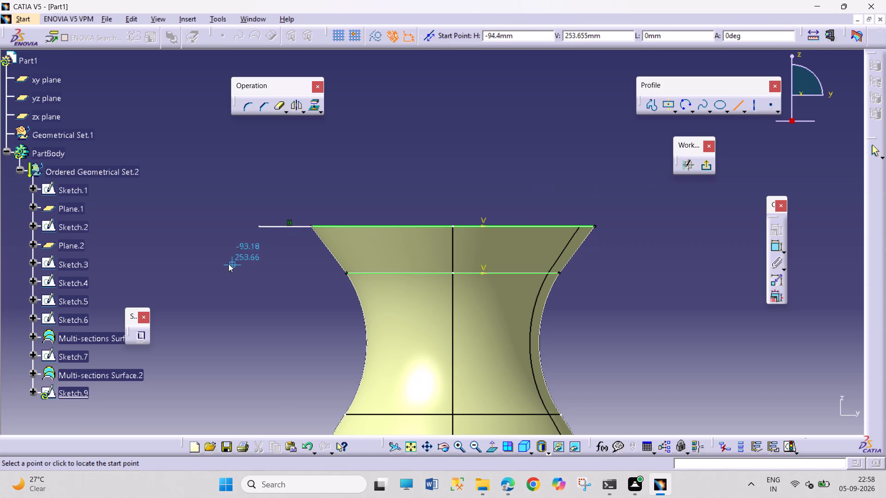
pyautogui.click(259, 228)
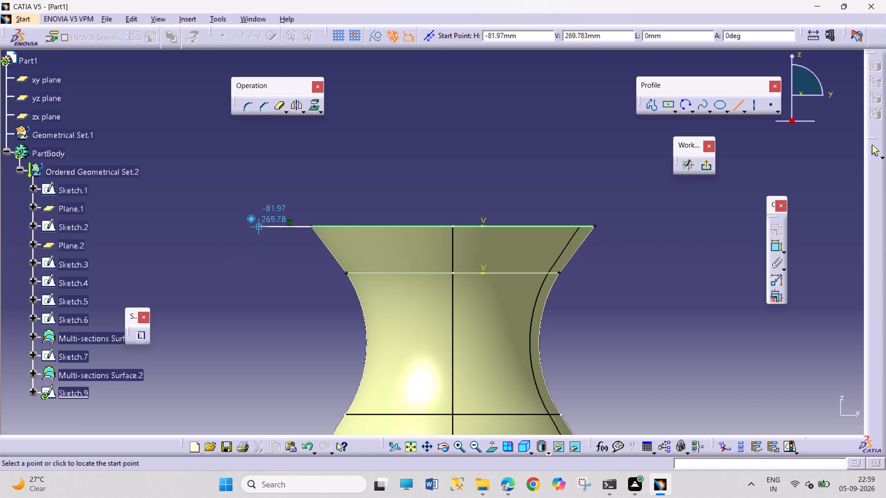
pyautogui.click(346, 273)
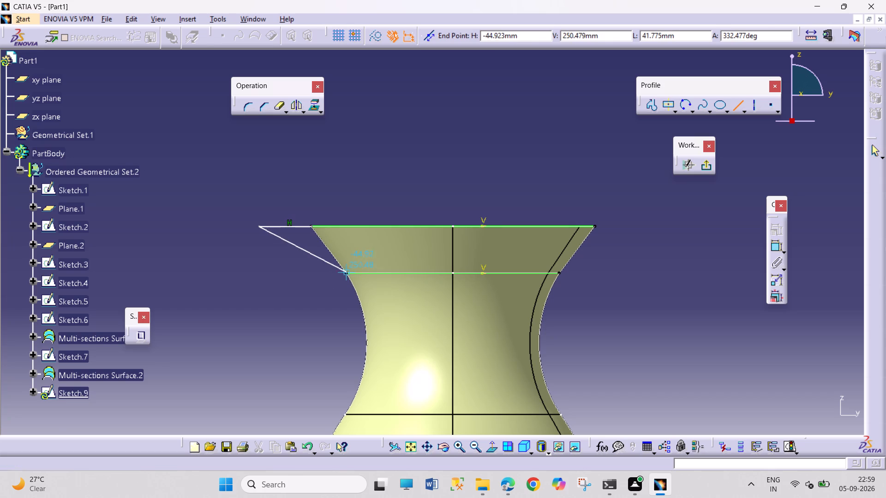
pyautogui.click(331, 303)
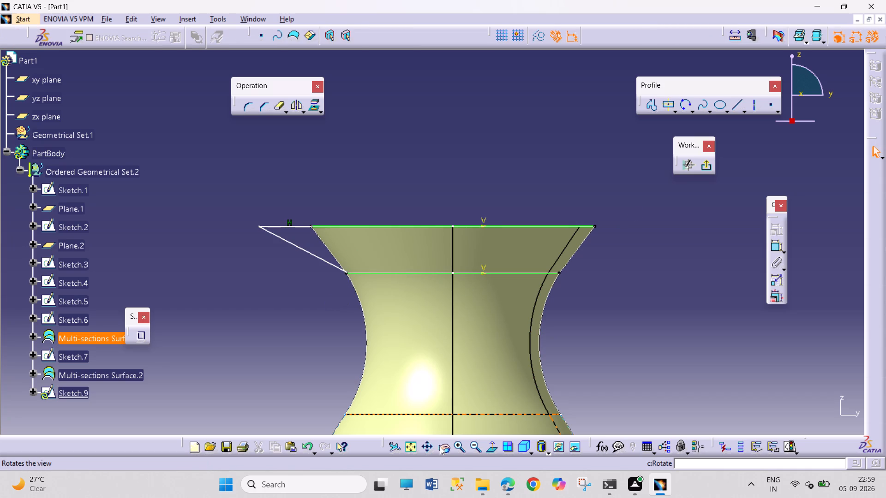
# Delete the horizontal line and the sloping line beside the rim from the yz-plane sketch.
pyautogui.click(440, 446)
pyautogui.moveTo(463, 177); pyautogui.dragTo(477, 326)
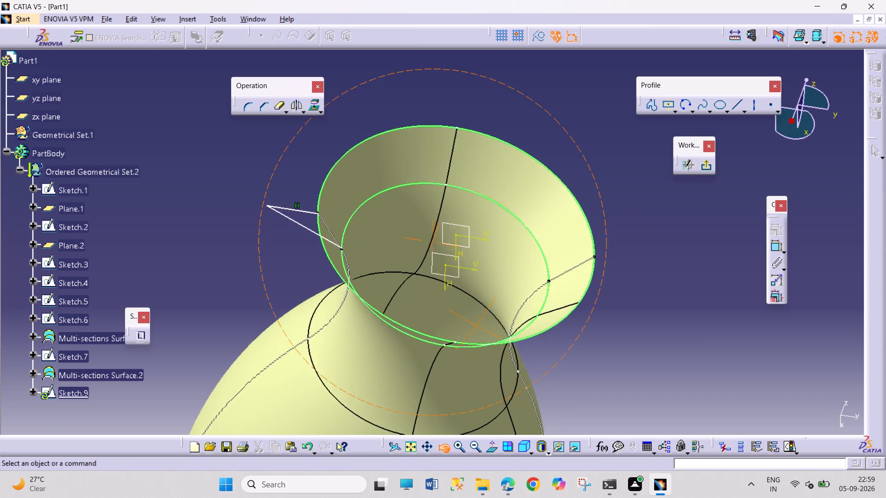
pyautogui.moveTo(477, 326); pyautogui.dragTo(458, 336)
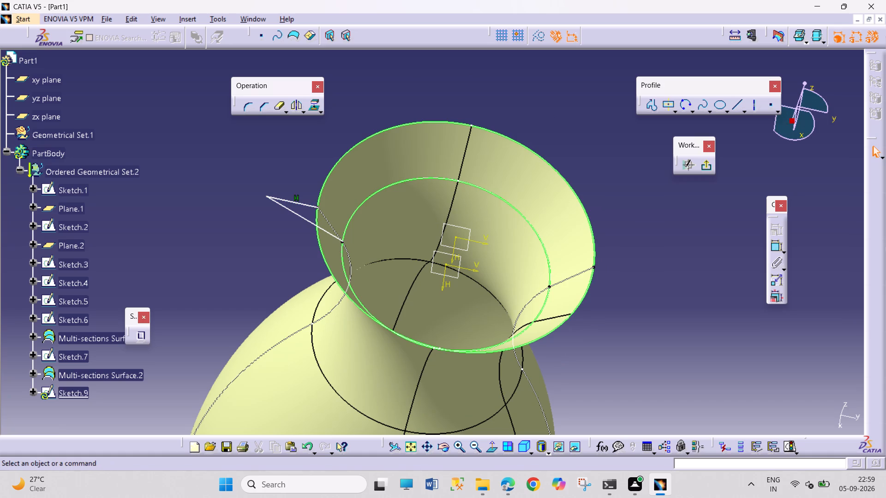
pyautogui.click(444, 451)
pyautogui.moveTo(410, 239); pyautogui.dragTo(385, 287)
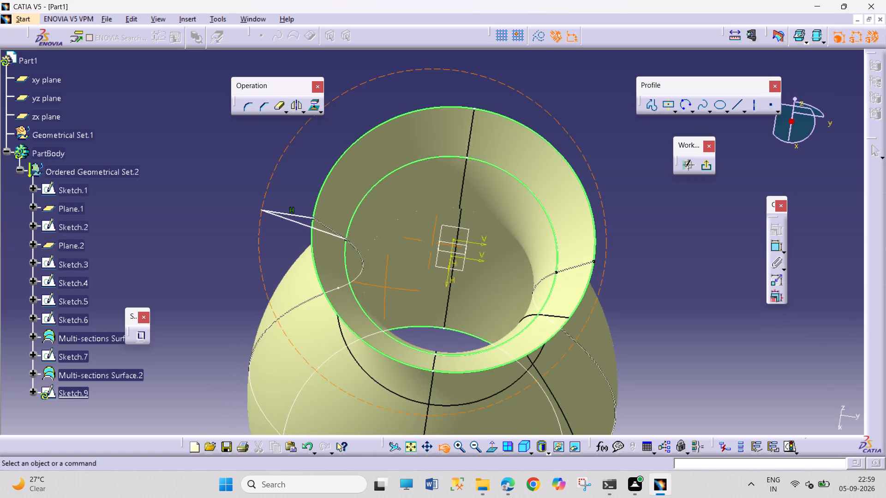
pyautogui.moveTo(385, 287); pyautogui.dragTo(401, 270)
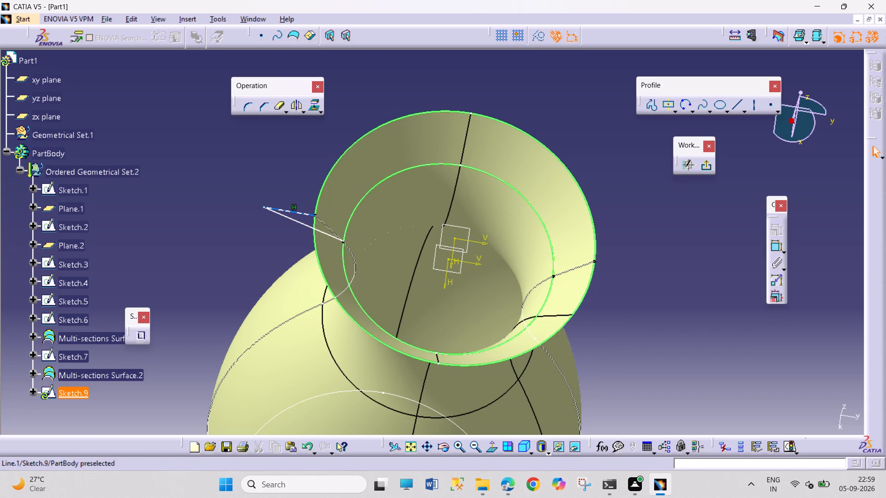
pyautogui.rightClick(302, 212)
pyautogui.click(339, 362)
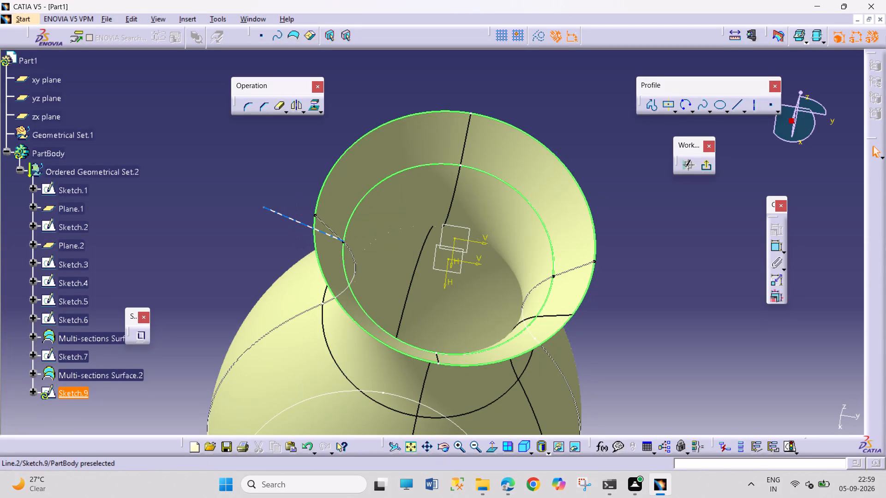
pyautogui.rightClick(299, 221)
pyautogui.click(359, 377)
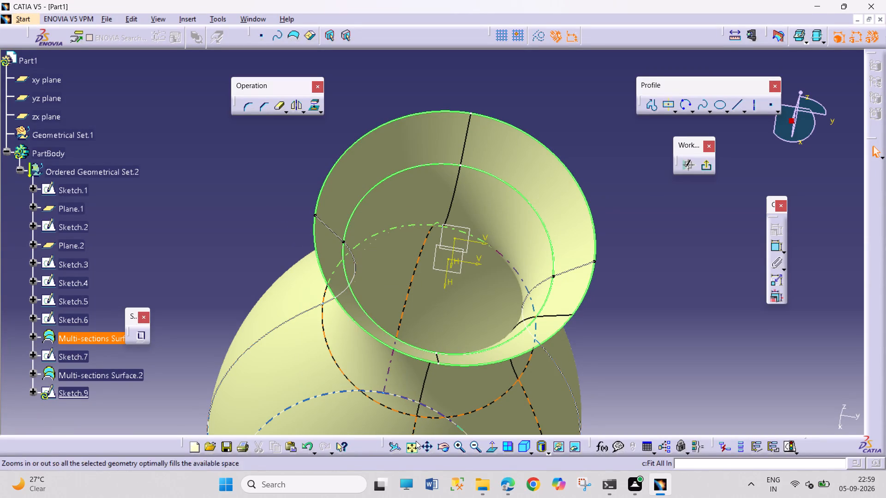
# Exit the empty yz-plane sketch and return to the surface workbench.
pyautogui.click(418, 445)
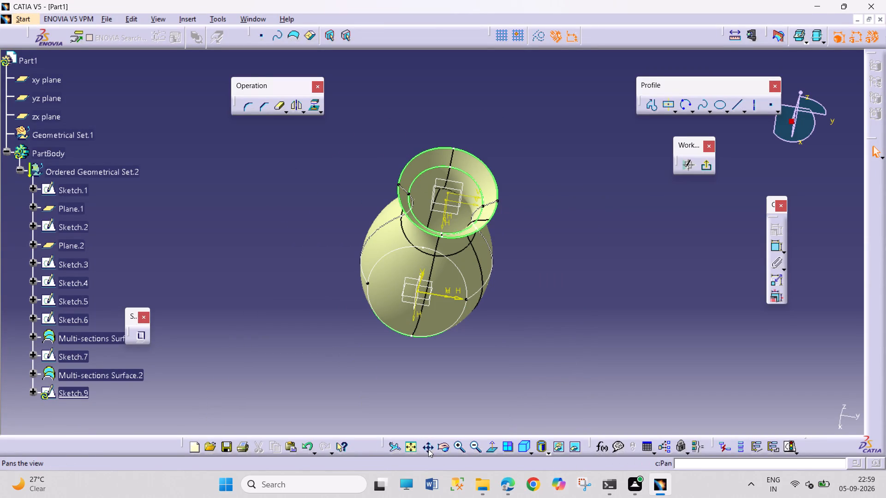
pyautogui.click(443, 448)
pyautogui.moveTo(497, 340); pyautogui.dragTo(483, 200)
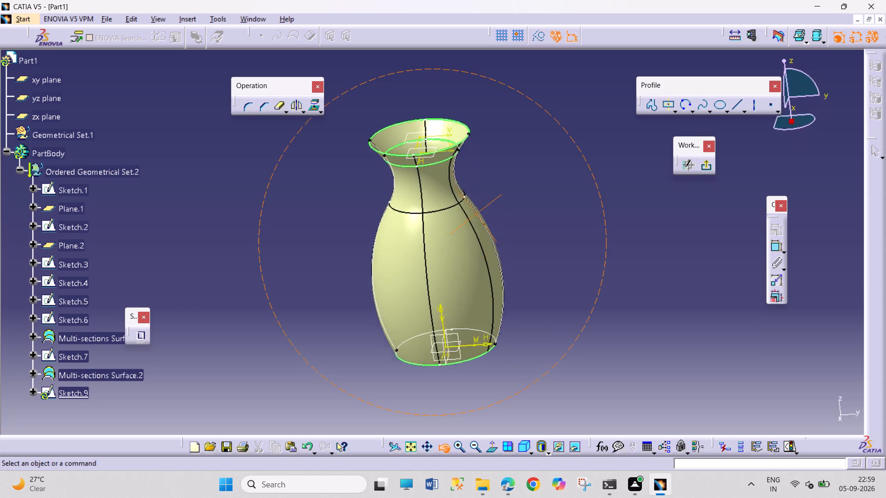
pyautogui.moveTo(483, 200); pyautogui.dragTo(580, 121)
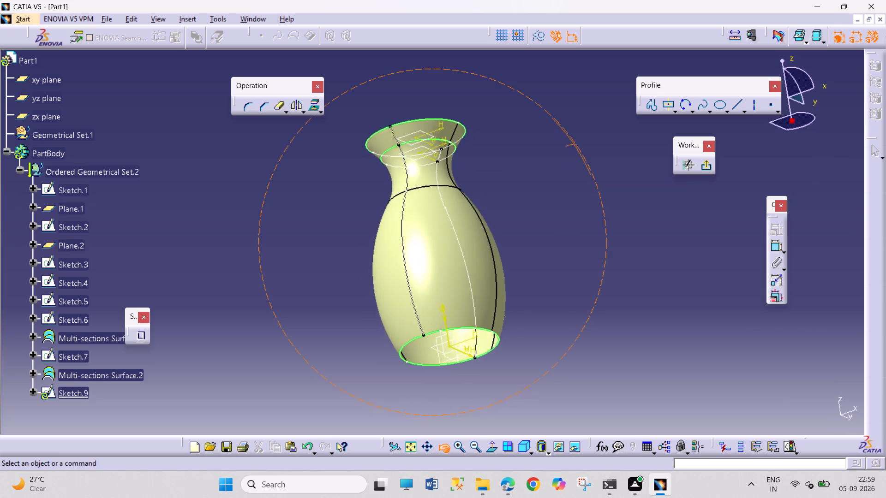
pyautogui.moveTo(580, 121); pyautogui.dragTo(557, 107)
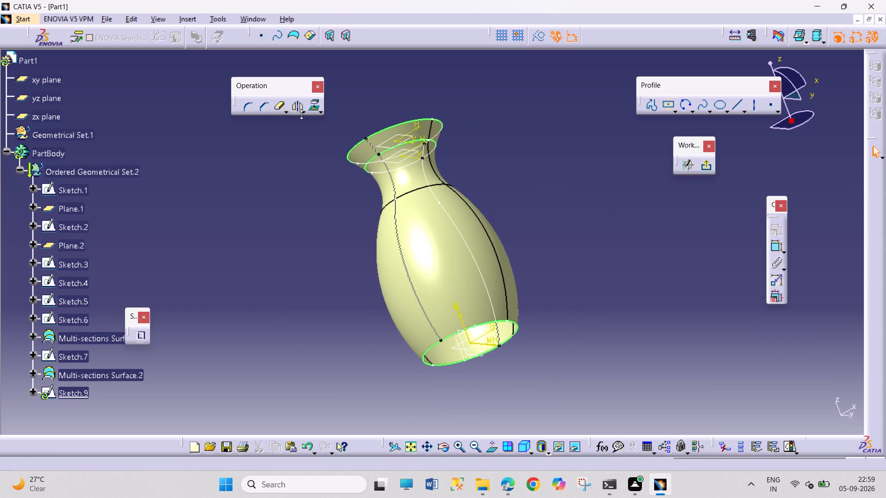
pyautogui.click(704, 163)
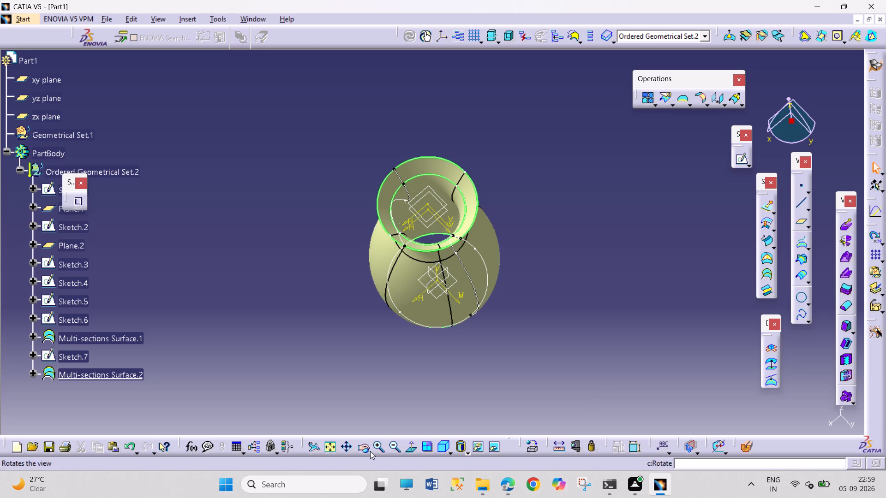
# Close the jug's open bottom with a Fill surface bounded by the base circle, Sketch.1.
pyautogui.click(368, 451)
pyautogui.moveTo(528, 355); pyautogui.dragTo(335, 139)
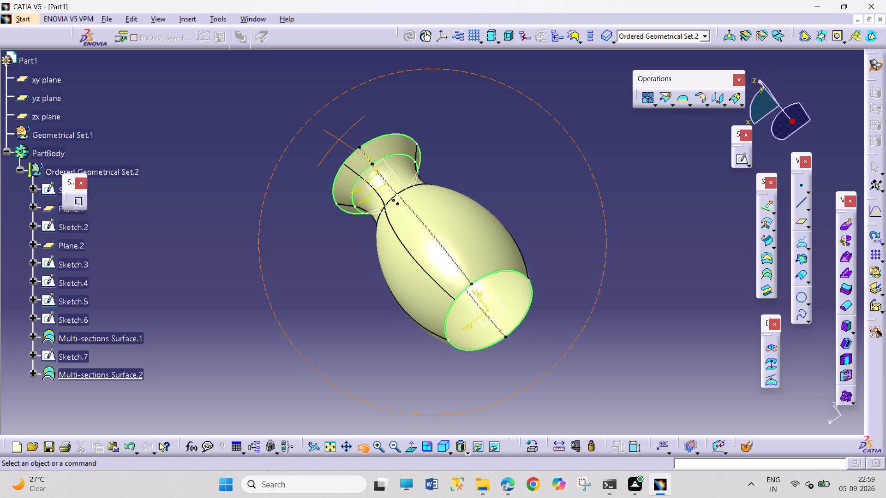
pyautogui.moveTo(335, 139); pyautogui.dragTo(335, 141)
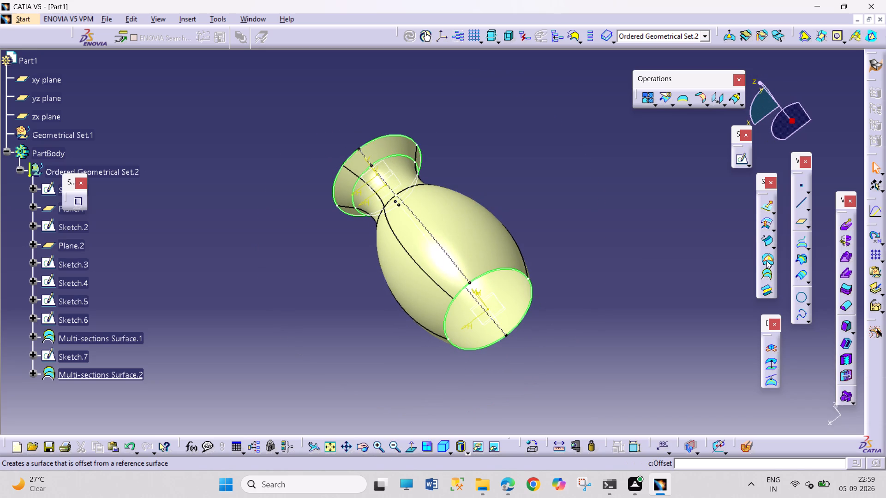
pyautogui.click(766, 261)
pyautogui.click(528, 314)
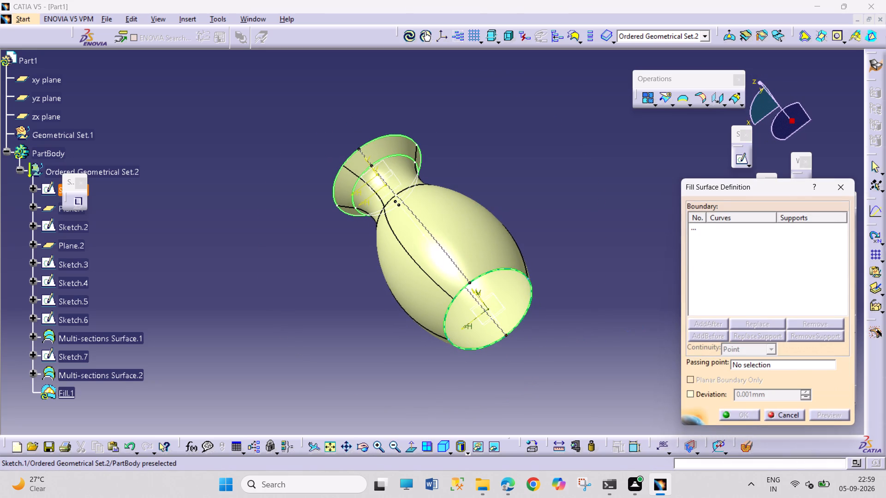
pyautogui.click(745, 417)
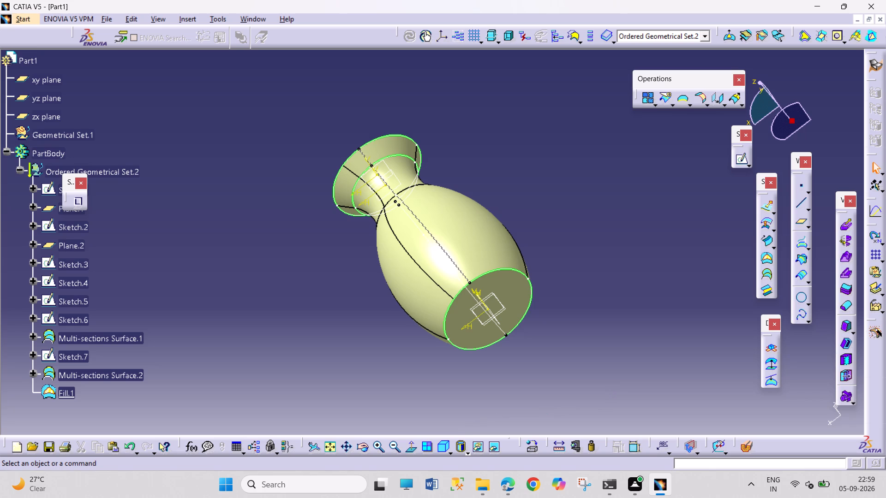
# Open a new sketch on the yz plane.
pyautogui.click(359, 445)
pyautogui.moveTo(538, 178); pyautogui.dragTo(503, 187)
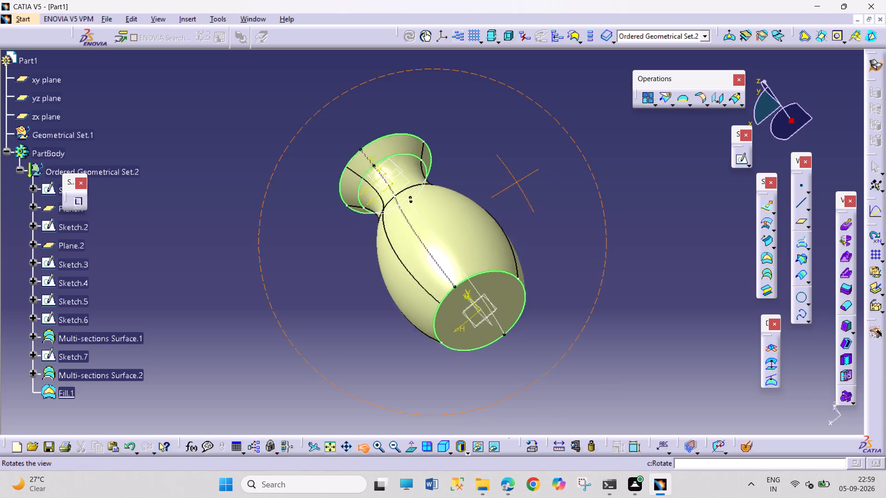
pyautogui.moveTo(503, 187); pyautogui.dragTo(355, 338)
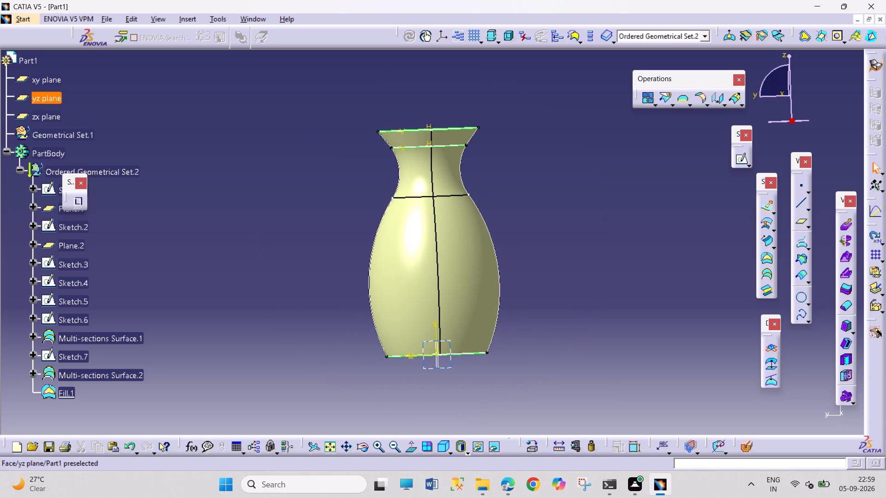
pyautogui.click(452, 366)
pyautogui.click(741, 163)
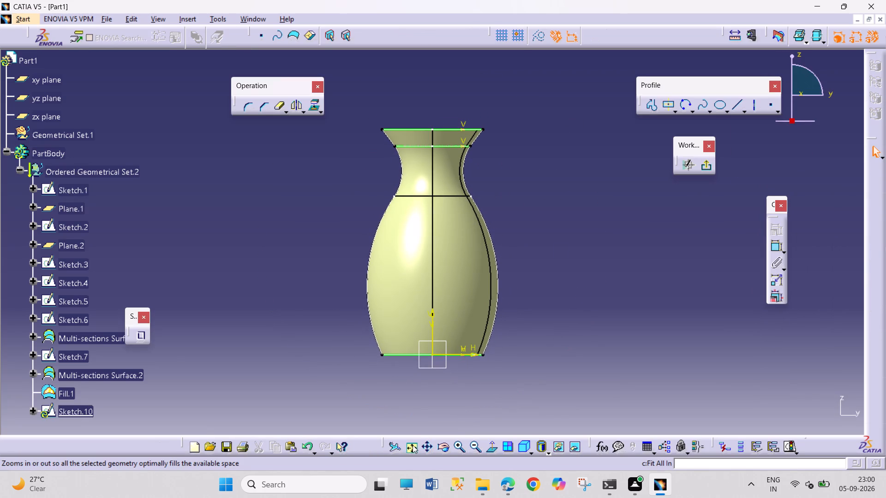
# Sketch an open three-line handle profile beside the jug's body, with perpendicular corners and an outer line about 80 mm long.
pyautogui.click(413, 445)
pyautogui.click(462, 451)
pyautogui.click(462, 451)
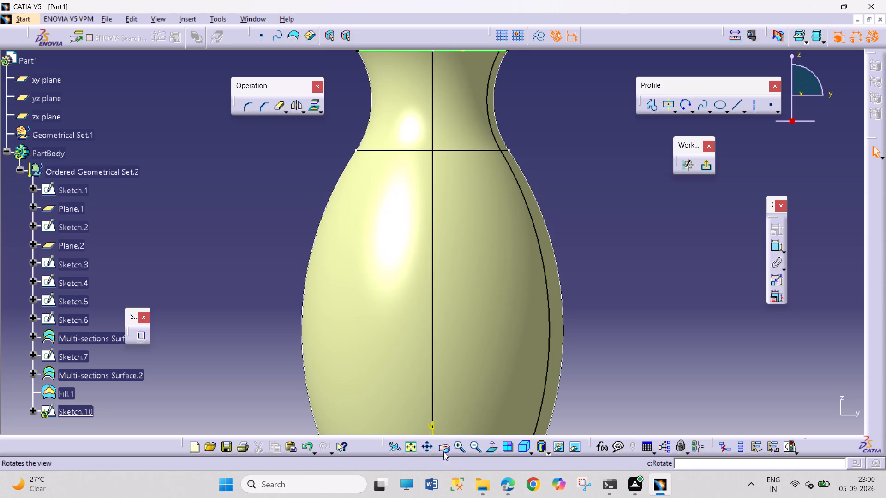
pyautogui.click(426, 450)
pyautogui.moveTo(477, 193); pyautogui.dragTo(408, 204)
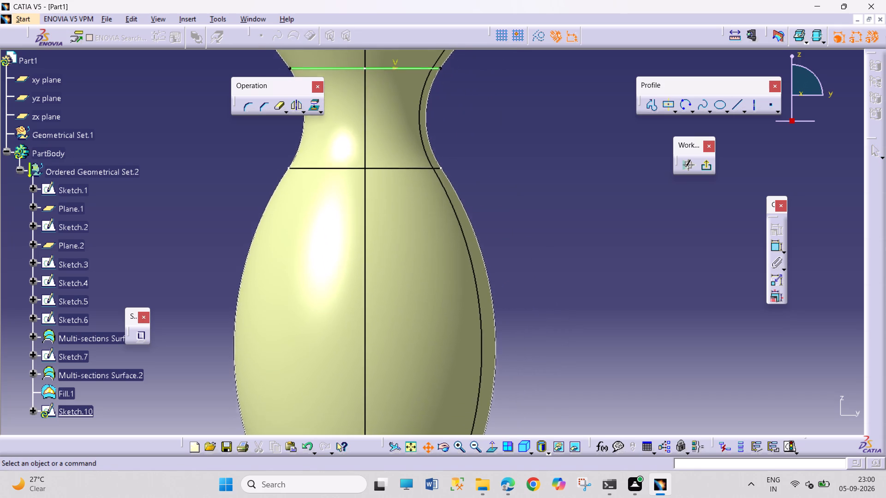
pyautogui.moveTo(408, 204); pyautogui.dragTo(408, 203)
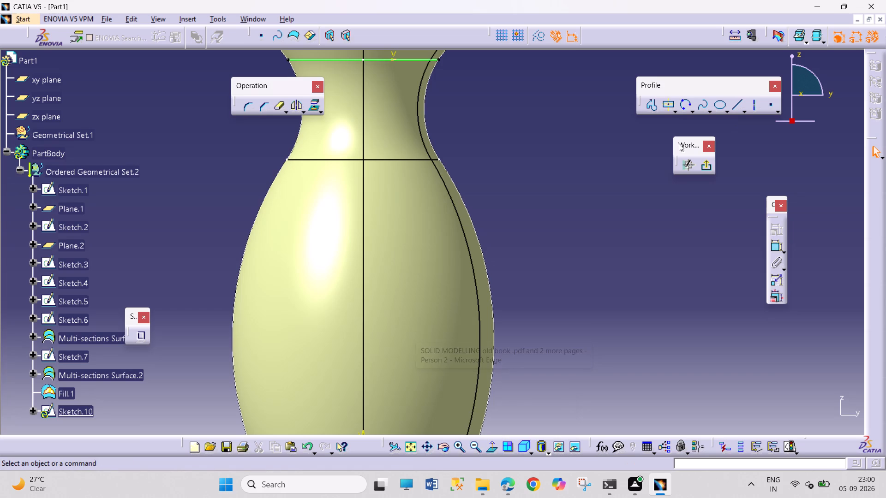
pyautogui.click(655, 104)
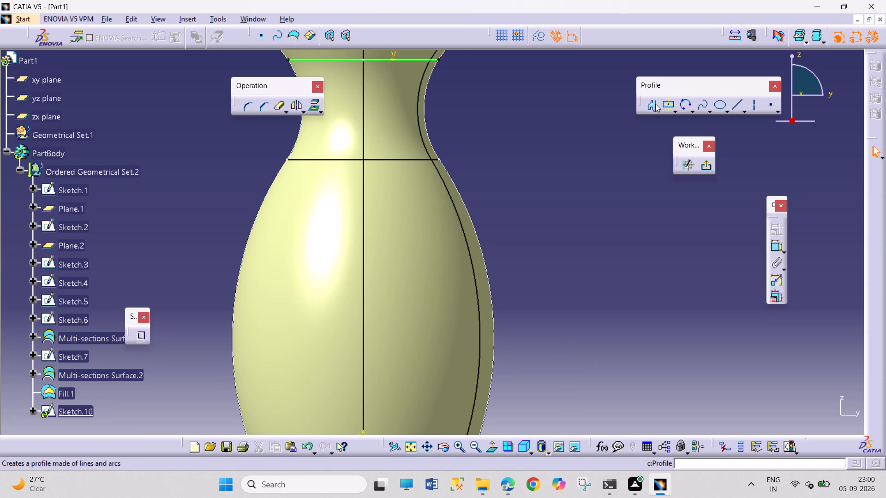
pyautogui.click(450, 208)
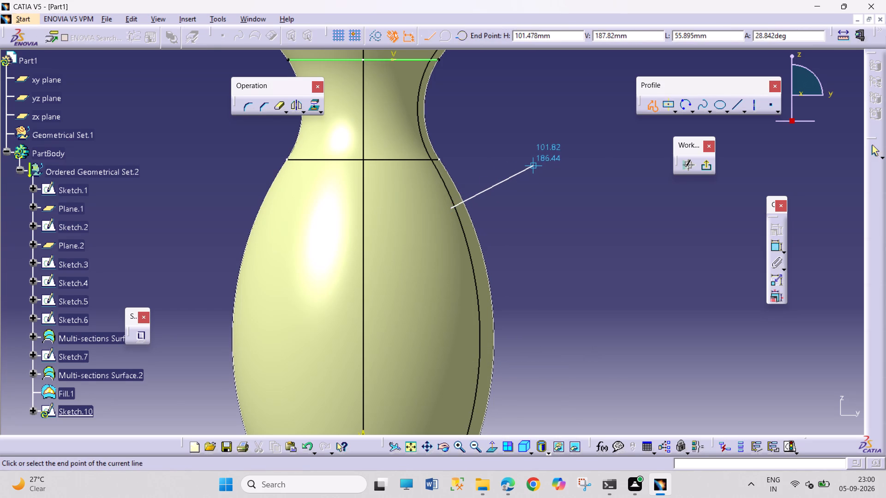
pyautogui.click(539, 173)
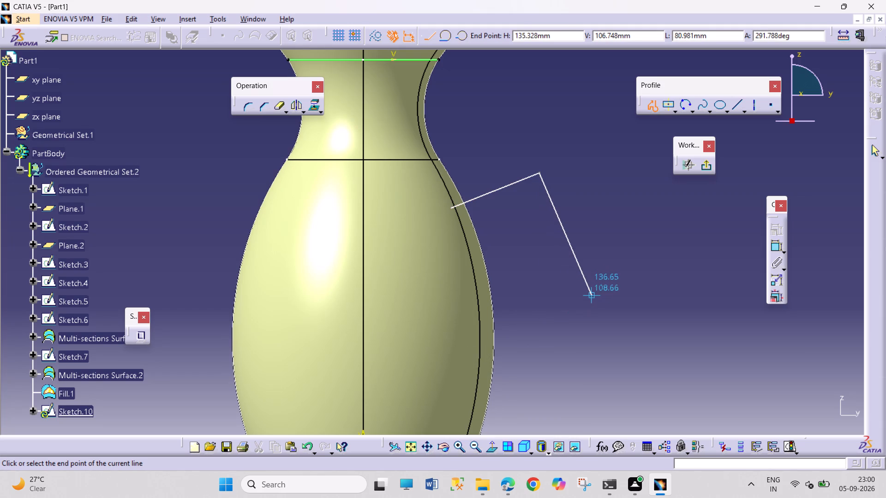
pyautogui.click(592, 298)
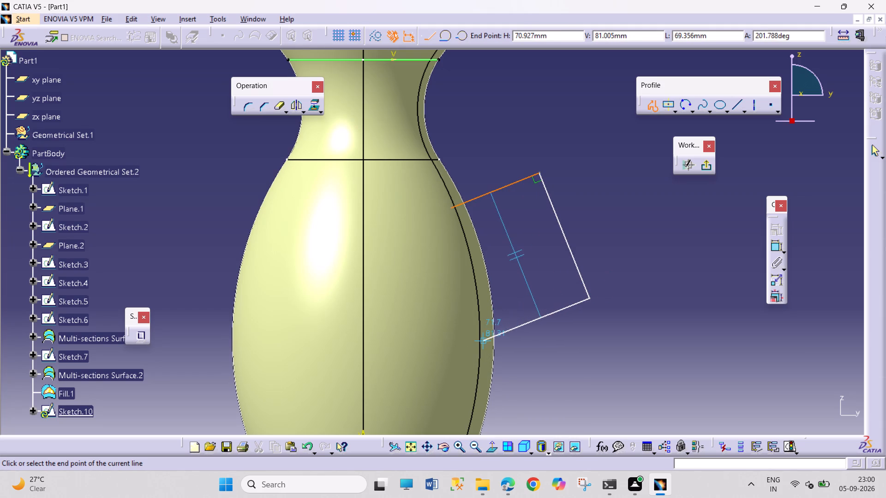
pyautogui.click(488, 340)
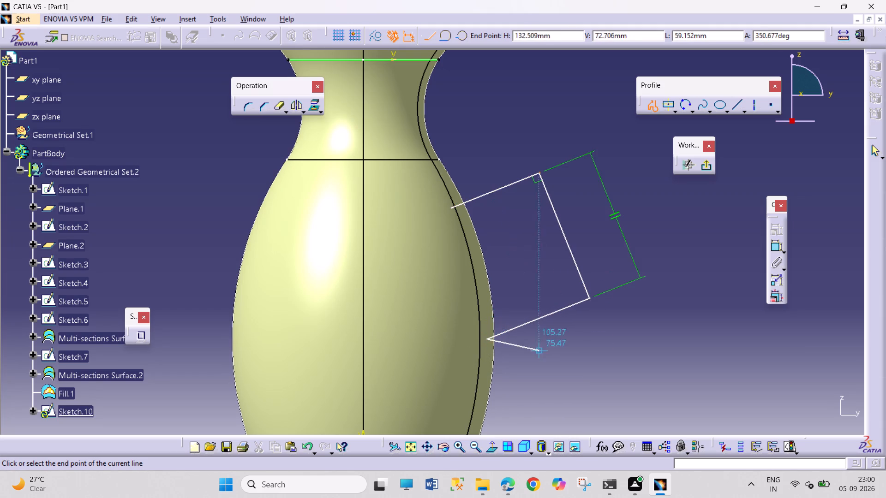
pyautogui.press('Escape')
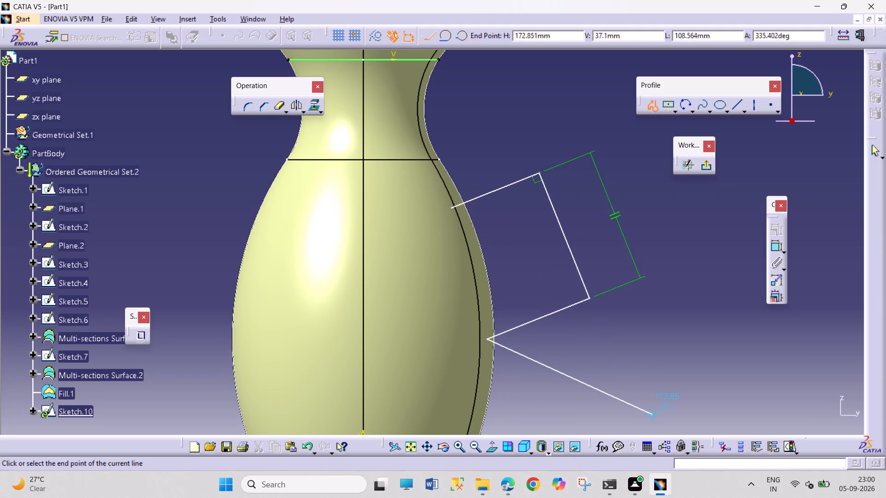
pyautogui.press('Escape')
pyautogui.press('Escape')
pyautogui.scroll(1, 652, 415)
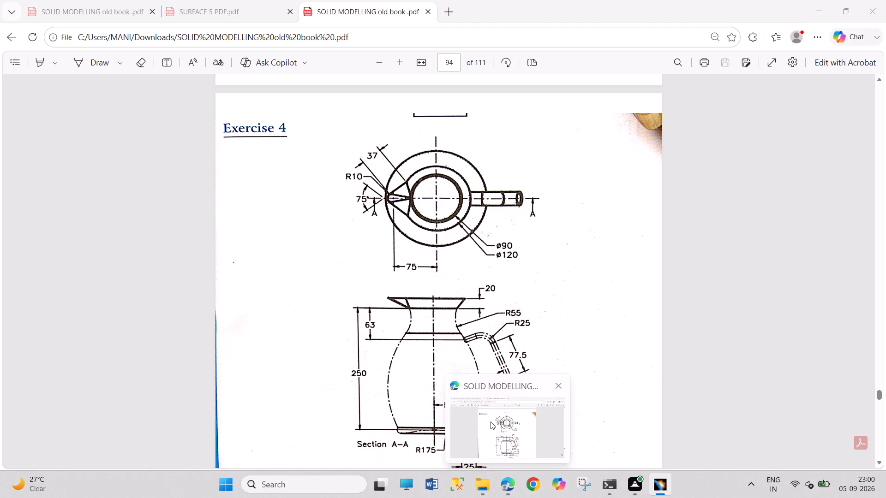
# Check the handle dimensions in the PDF drawing and constrain the profile's outer line to a length of 77.5 mm.
pyautogui.click(491, 421)
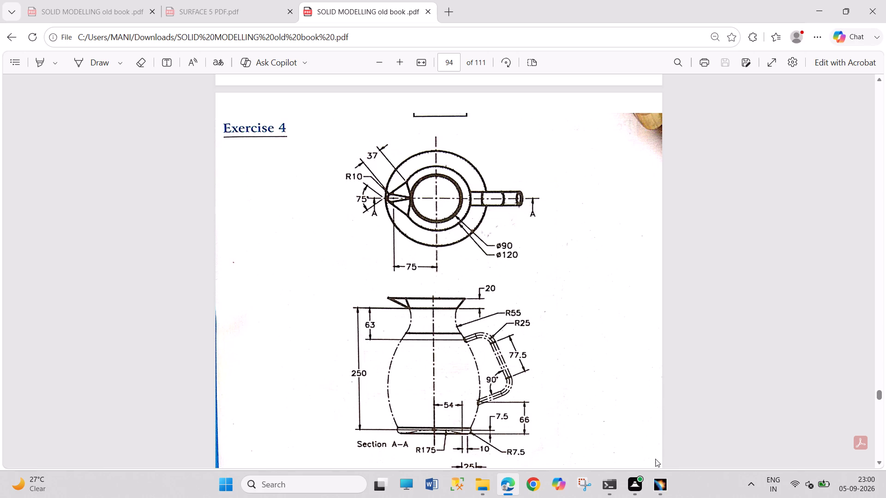
pyautogui.click(658, 475)
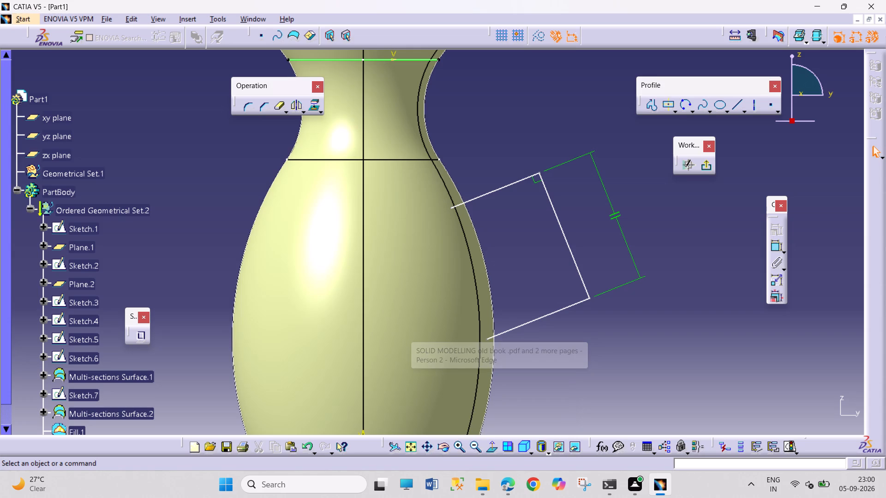
pyautogui.click(770, 245)
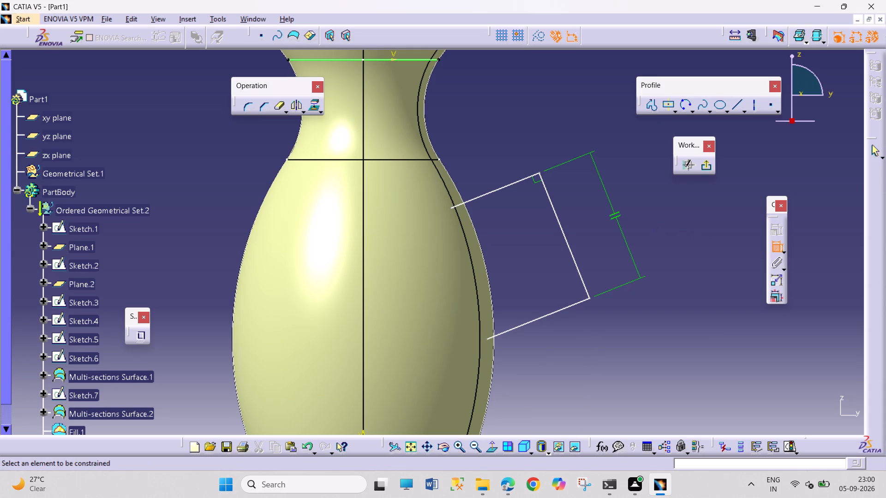
pyautogui.click(572, 248)
pyautogui.click(592, 235)
pyautogui.doubleClick(593, 232)
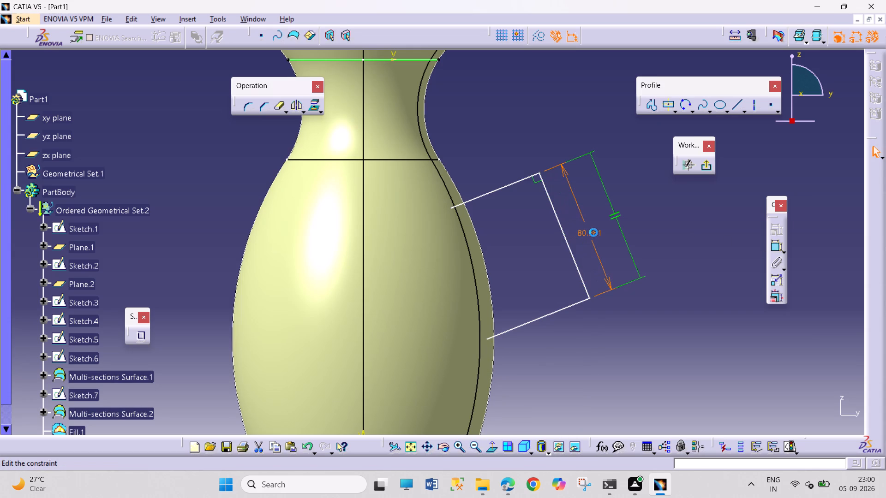
pyautogui.write('77.5')
pyautogui.press('Return')
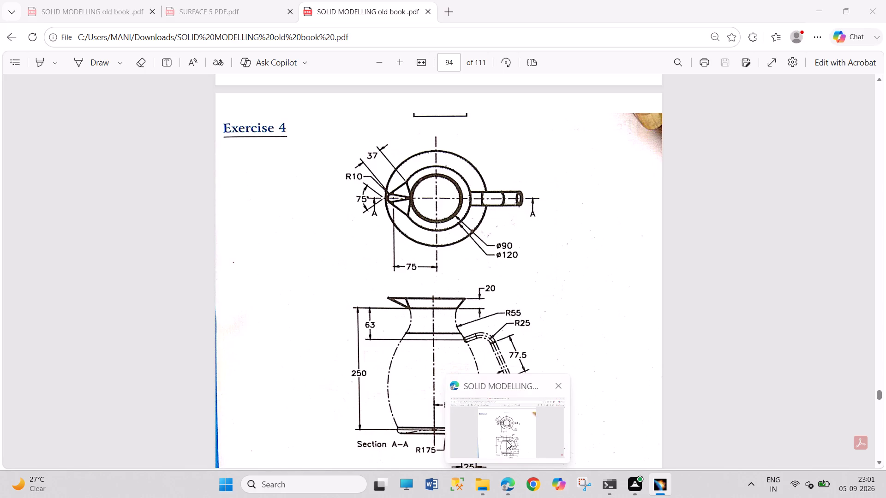
# Check the drawing and constrain the handle profile's lower endpoint to a height of 66-7.5 mm above the jug's base circle.
pyautogui.click(507, 441)
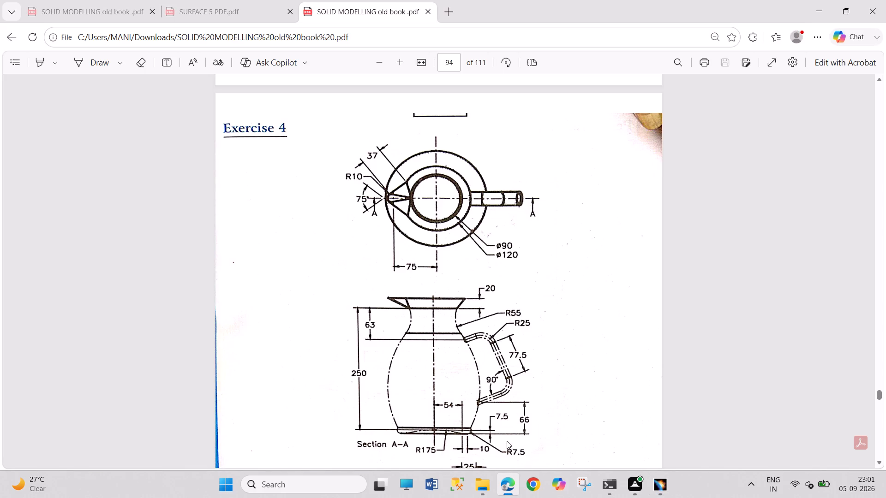
pyautogui.click(662, 489)
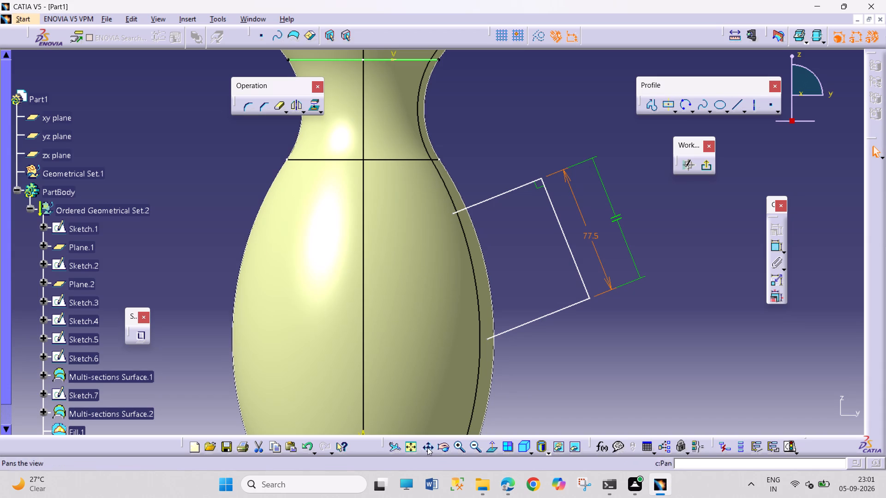
pyautogui.click(428, 447)
pyautogui.moveTo(512, 398); pyautogui.dragTo(496, 312)
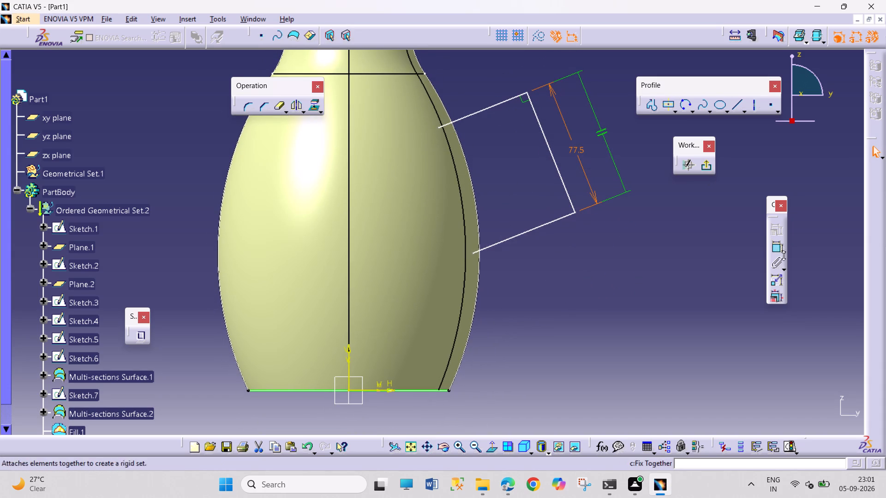
pyautogui.click(778, 245)
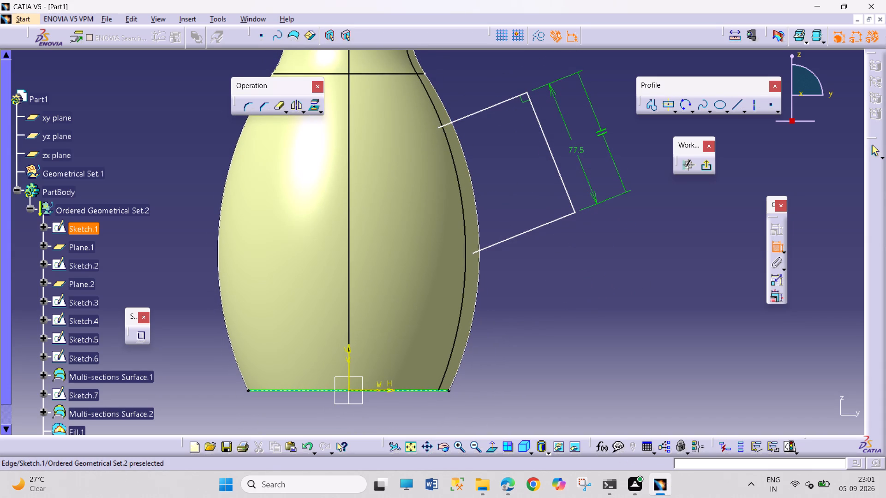
pyautogui.click(443, 390)
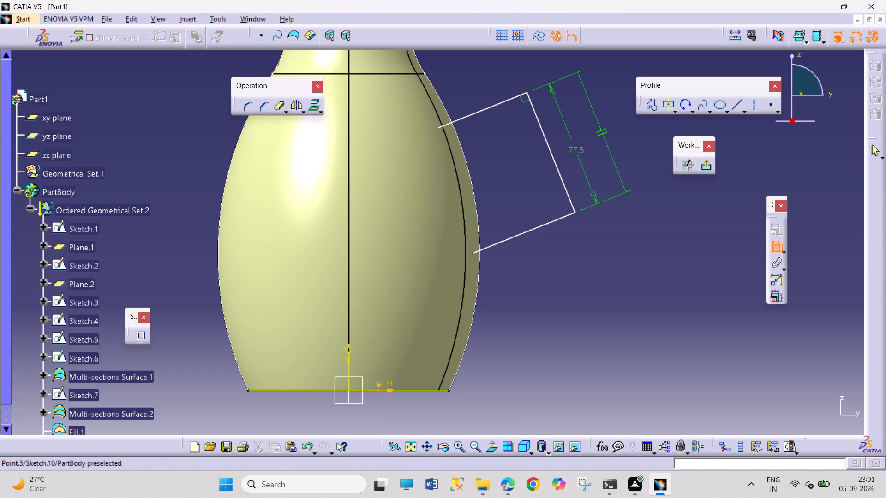
pyautogui.click(474, 254)
pyautogui.click(557, 300)
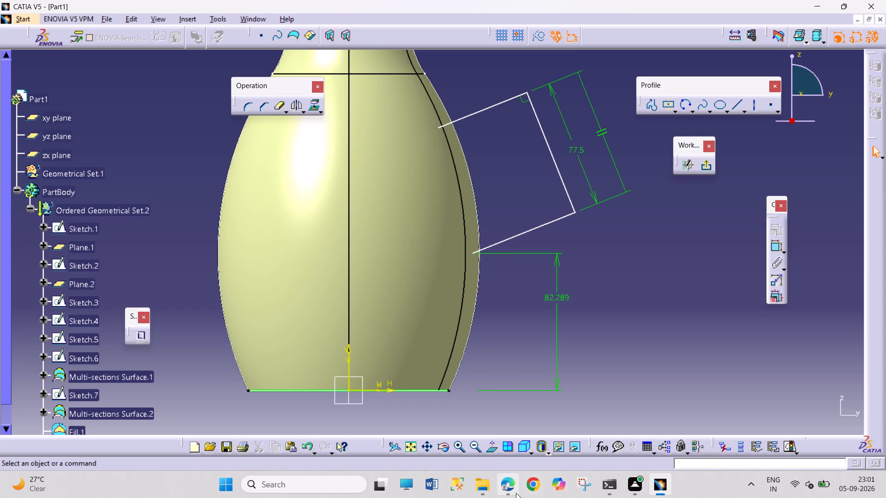
pyautogui.click(510, 441)
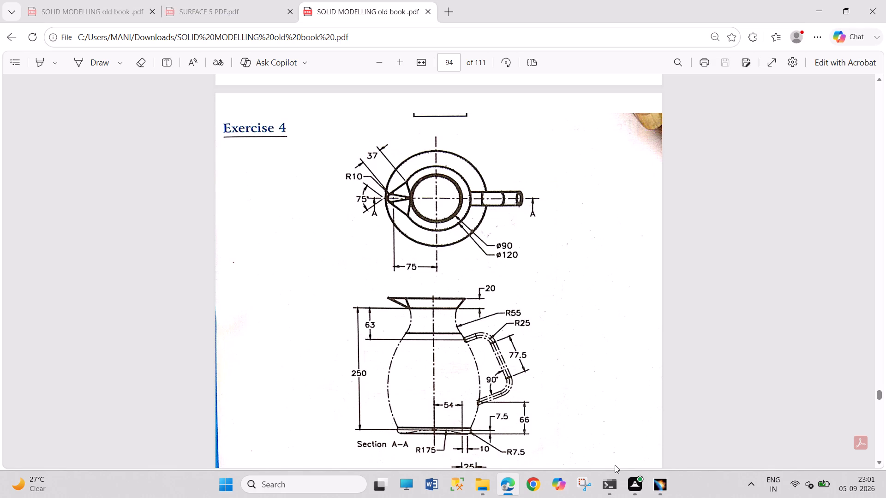
pyautogui.click(668, 486)
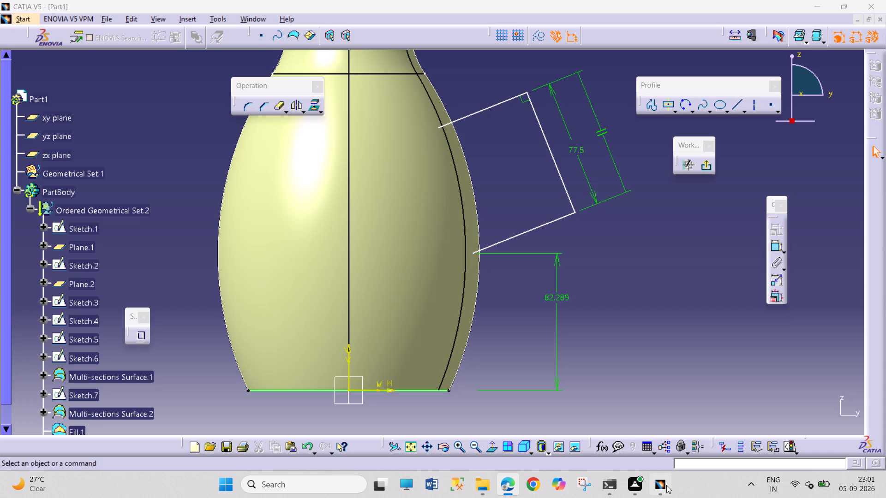
pyautogui.doubleClick(561, 298)
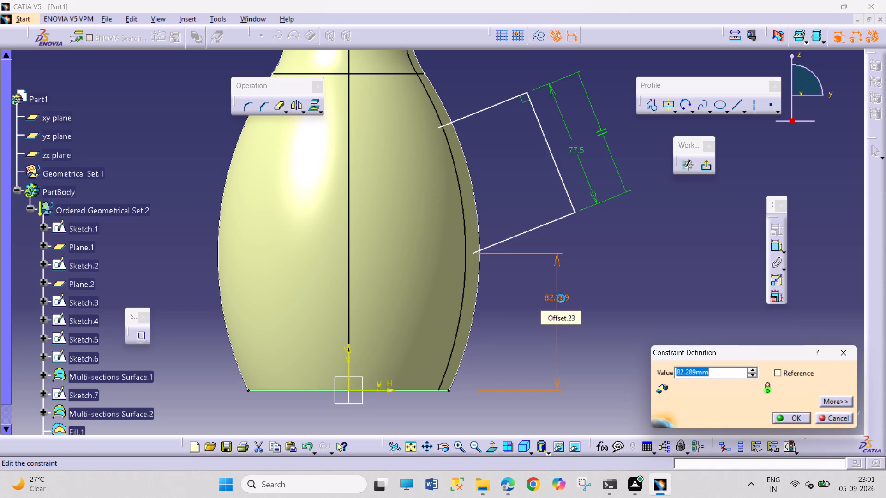
pyautogui.write('66')
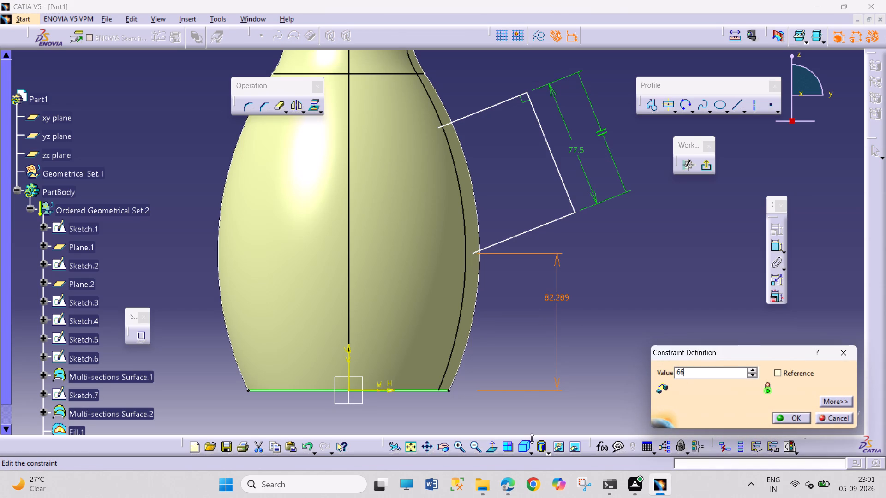
pyautogui.click(503, 433)
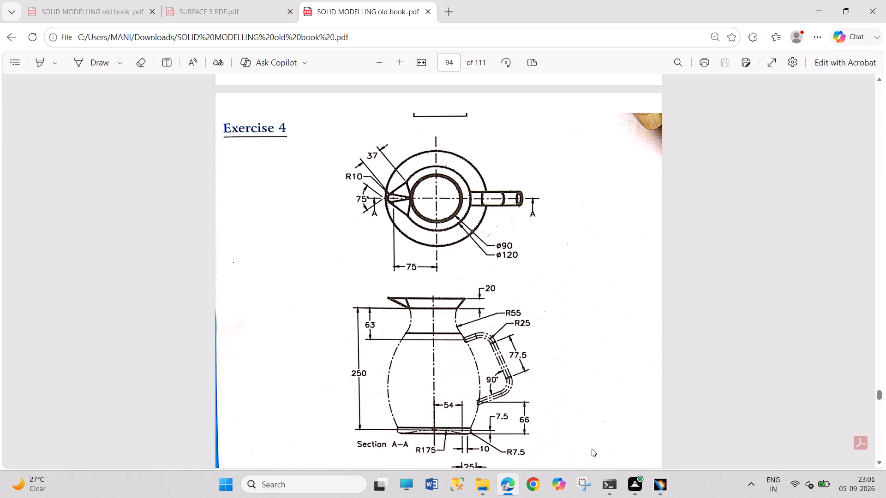
pyautogui.click(661, 481)
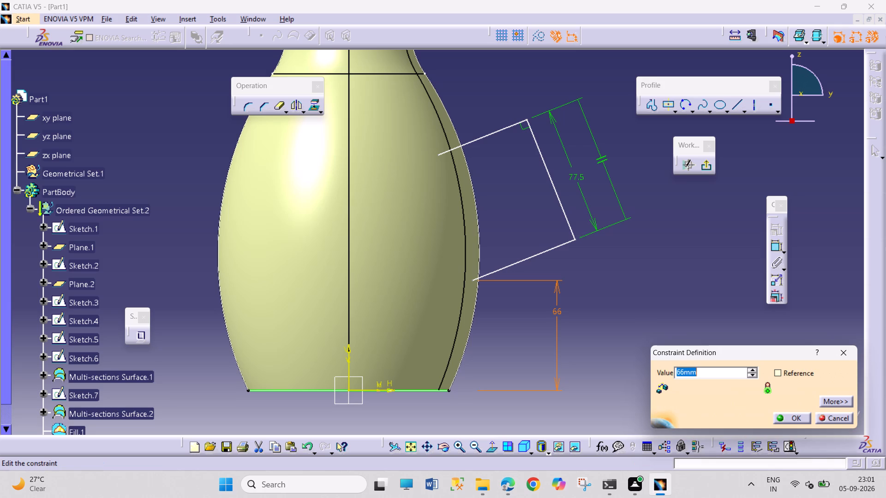
pyautogui.write('66-7.5')
pyautogui.press('Return')
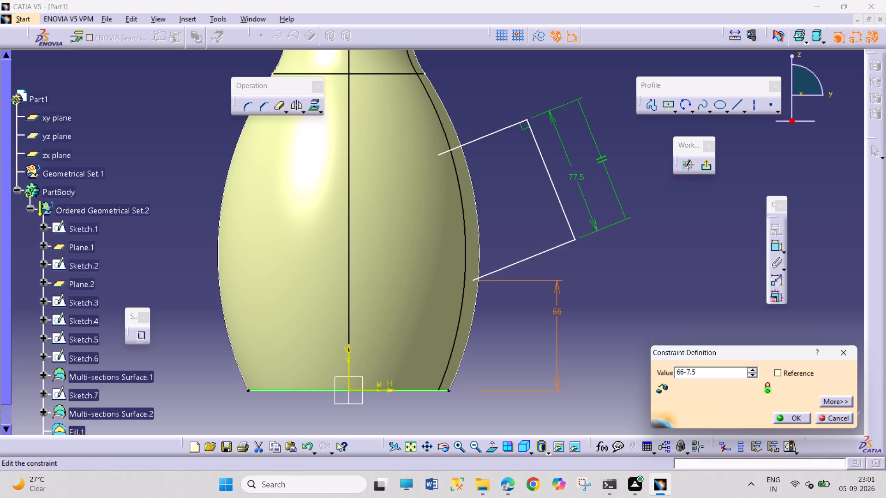
pyautogui.click(647, 350)
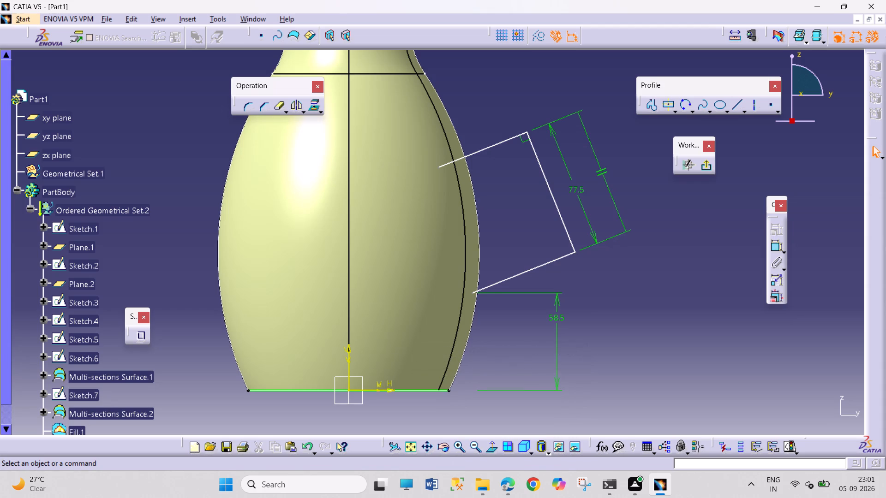
# Constrain the handle profile's upper endpoint to 63 mm below the neck circle under the flared rim.
pyautogui.click(772, 247)
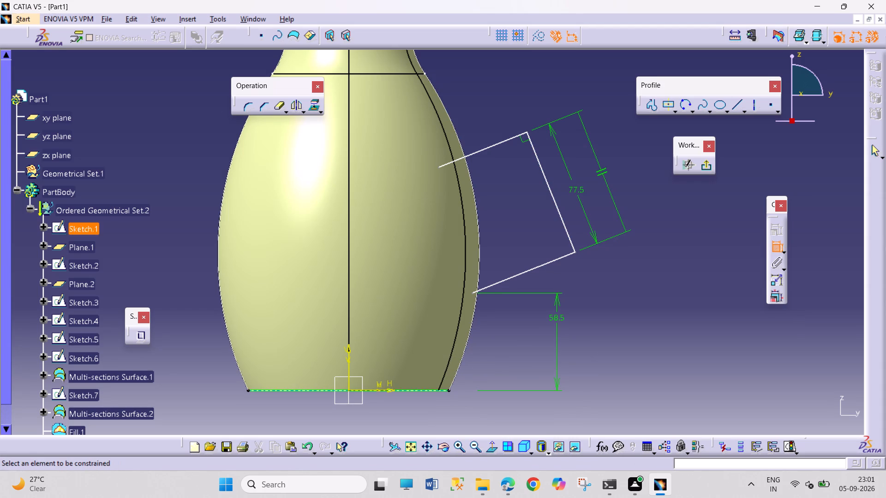
pyautogui.click(427, 447)
pyautogui.moveTo(485, 313); pyautogui.dragTo(517, 410)
pyautogui.click(428, 73)
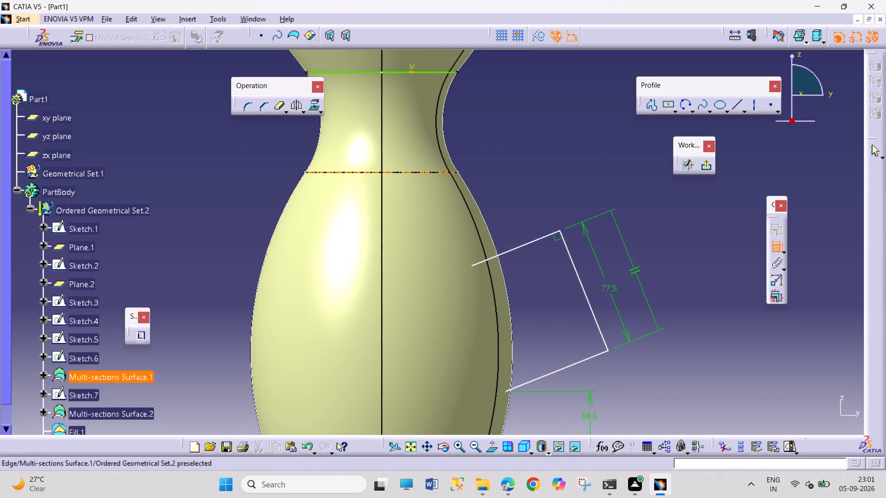
pyautogui.click(473, 266)
pyautogui.click(262, 192)
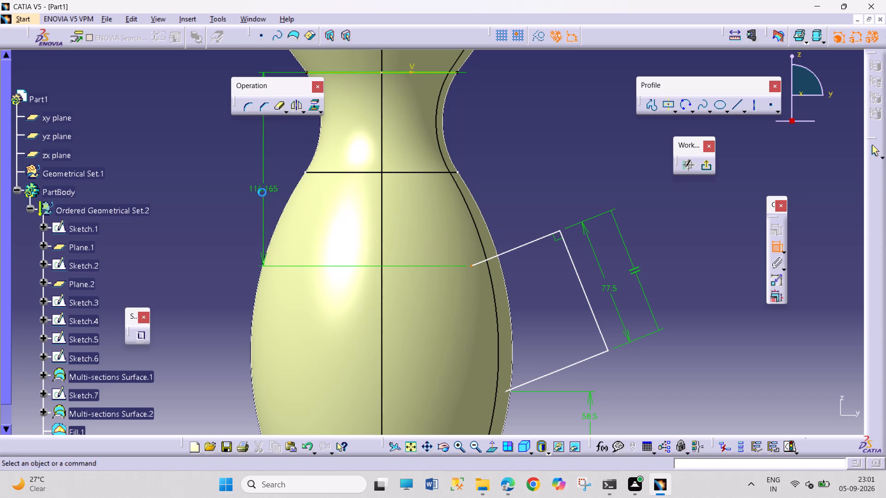
pyautogui.doubleClick(267, 186)
pyautogui.write('63')
pyautogui.press('Return')
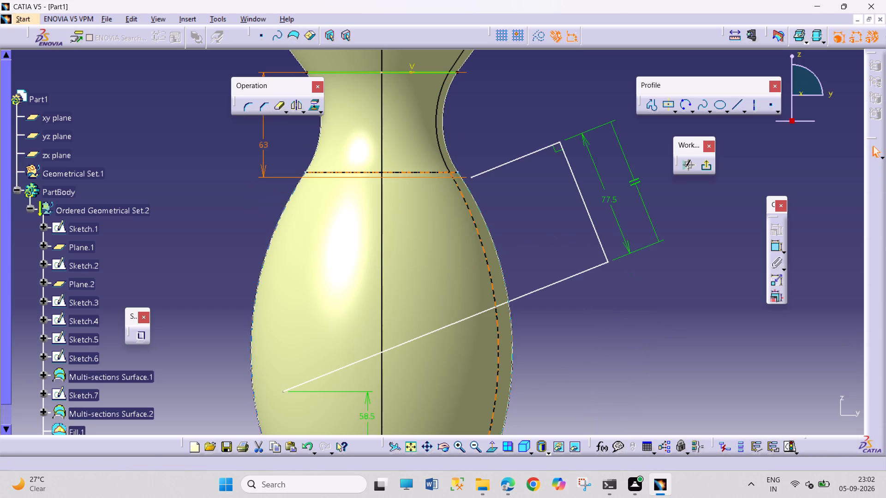
pyautogui.click(623, 317)
# Move the handle profile's lower endpoint sideways to about H -98.5 mm and open its point definition.
pyautogui.moveTo(283, 392); pyautogui.dragTo(368, 354)
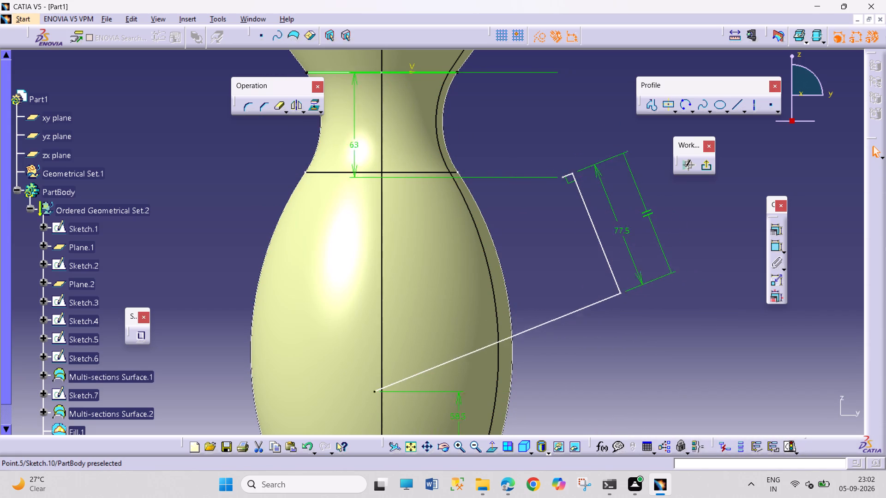
pyautogui.moveTo(368, 354); pyautogui.dragTo(217, 390)
pyautogui.doubleClick(217, 390)
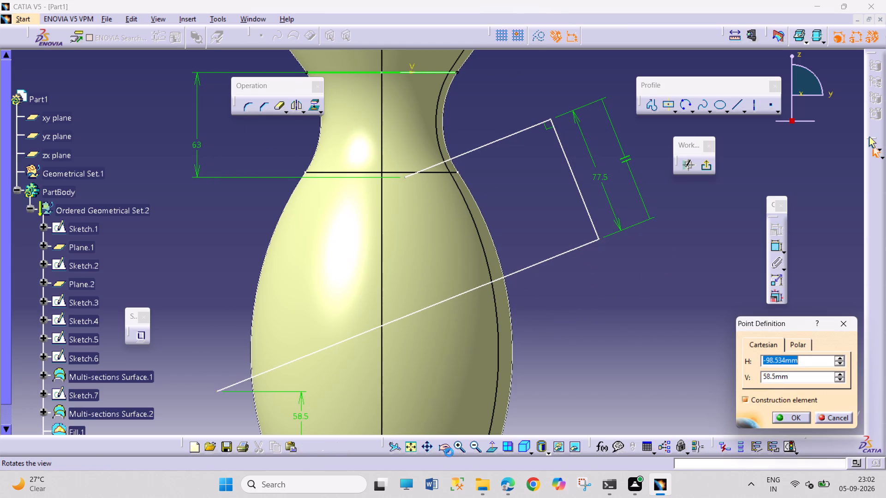
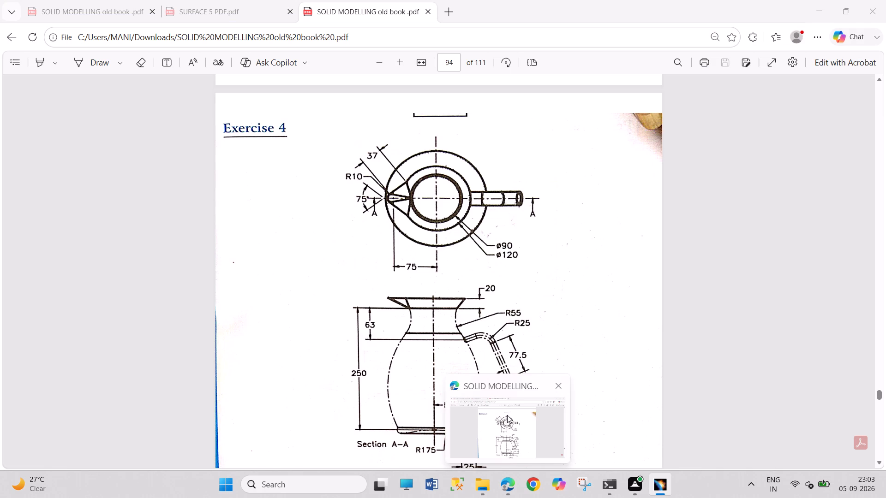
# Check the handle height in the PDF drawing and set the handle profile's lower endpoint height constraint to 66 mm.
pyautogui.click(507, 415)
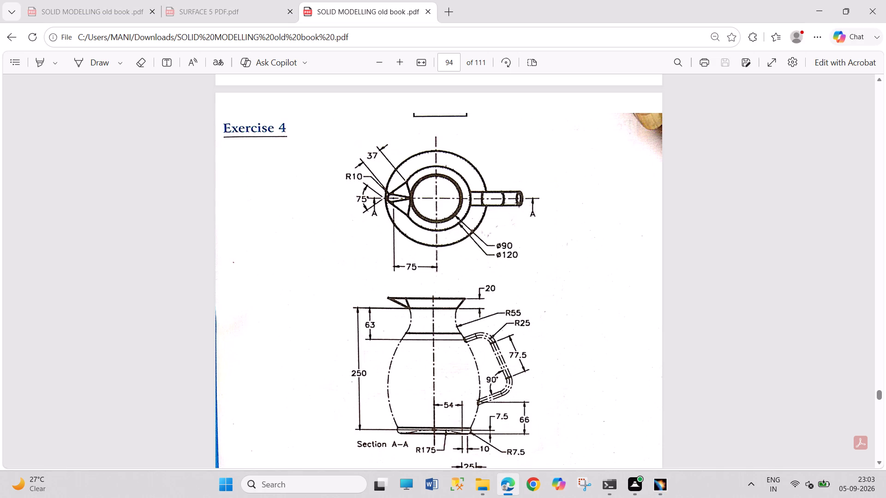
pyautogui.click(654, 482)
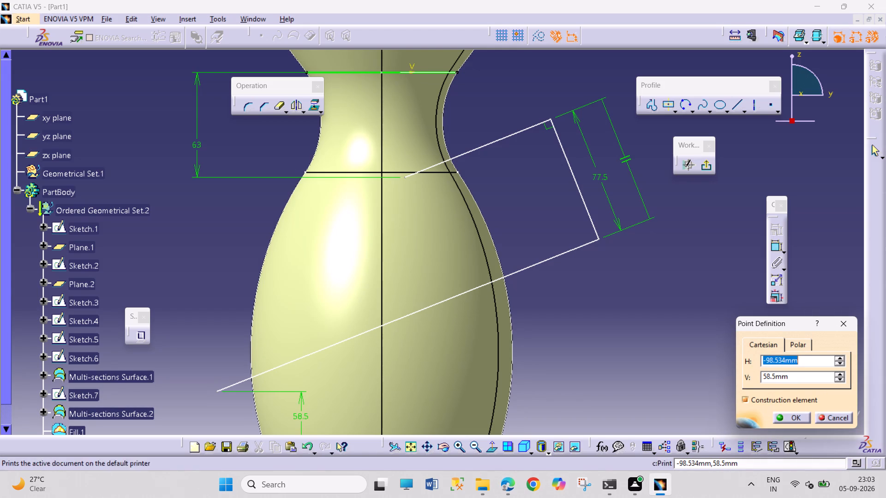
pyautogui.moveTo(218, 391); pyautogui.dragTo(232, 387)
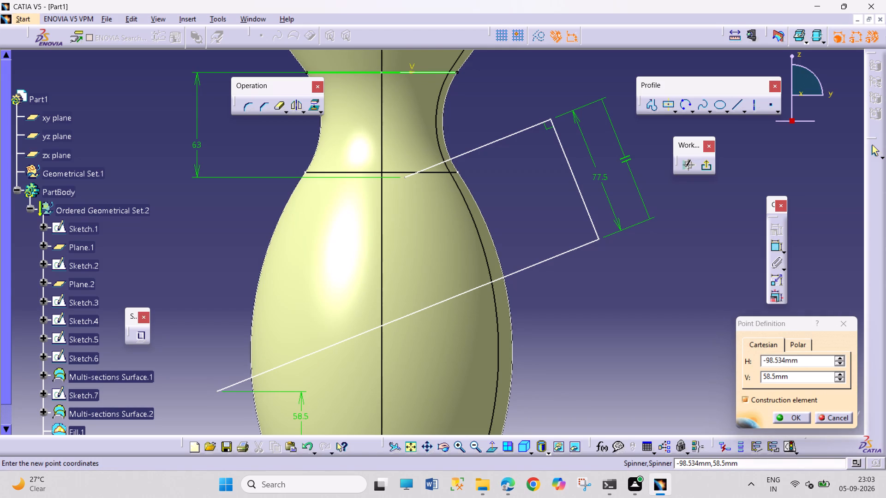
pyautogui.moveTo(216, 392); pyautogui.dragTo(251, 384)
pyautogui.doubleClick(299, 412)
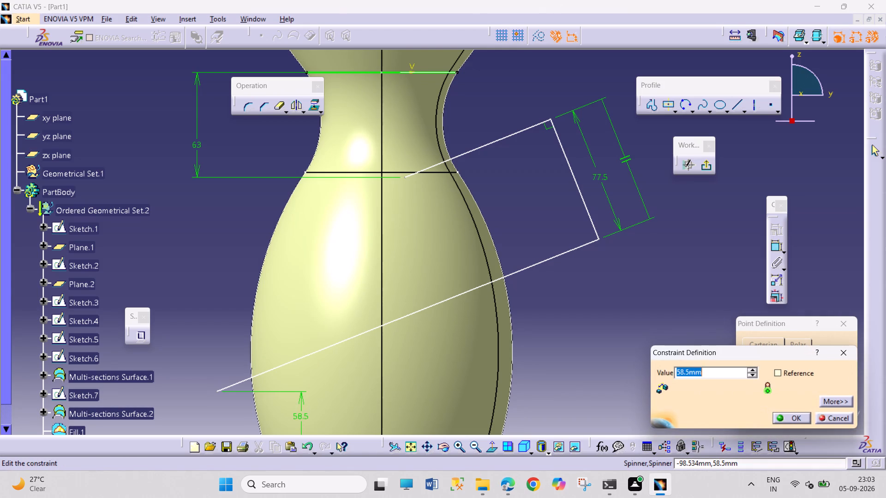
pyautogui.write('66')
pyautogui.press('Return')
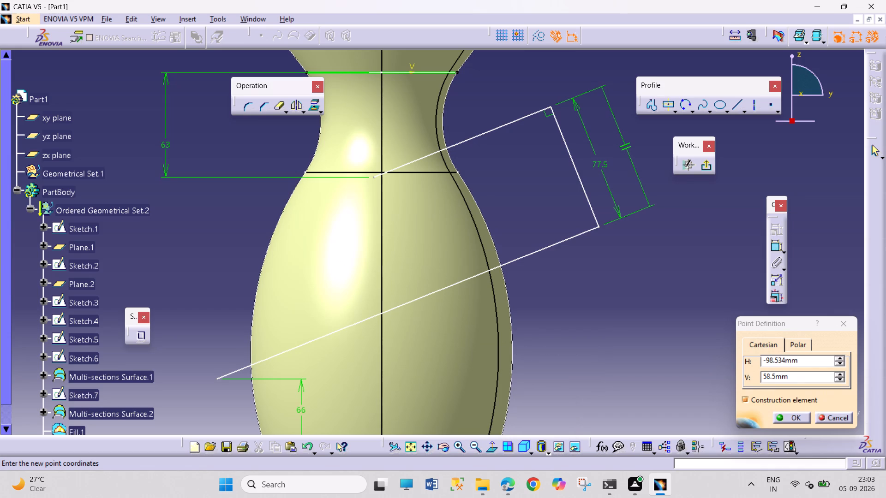
# Close the point definition and delete the handle profile's long lower line together with its 66 mm height constraint.
pyautogui.rightClick(540, 249)
pyautogui.click(630, 368)
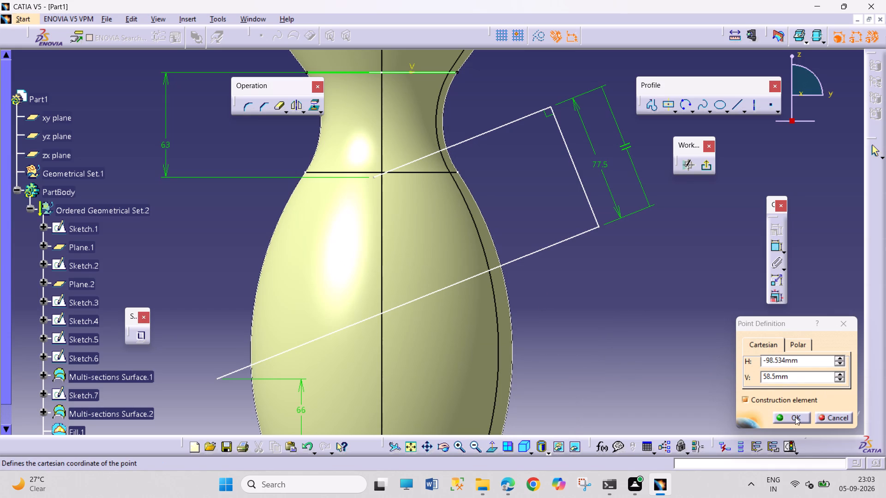
pyautogui.click(795, 417)
pyautogui.rightClick(551, 246)
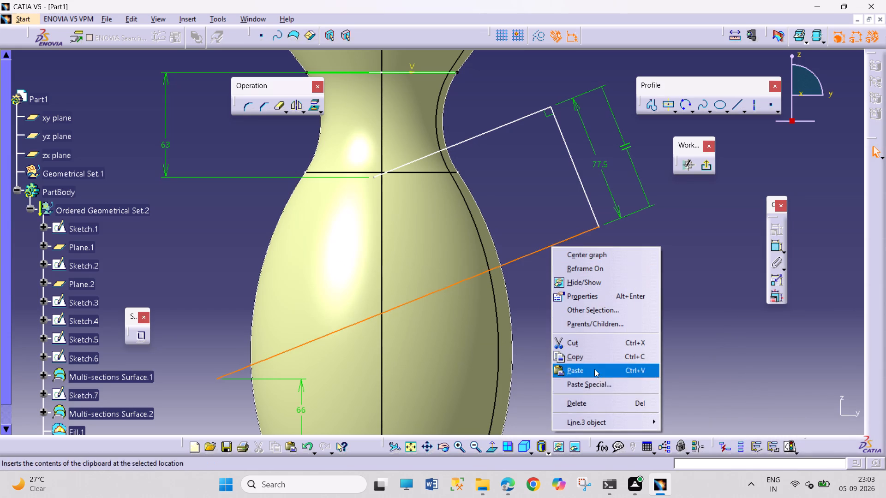
pyautogui.click(603, 399)
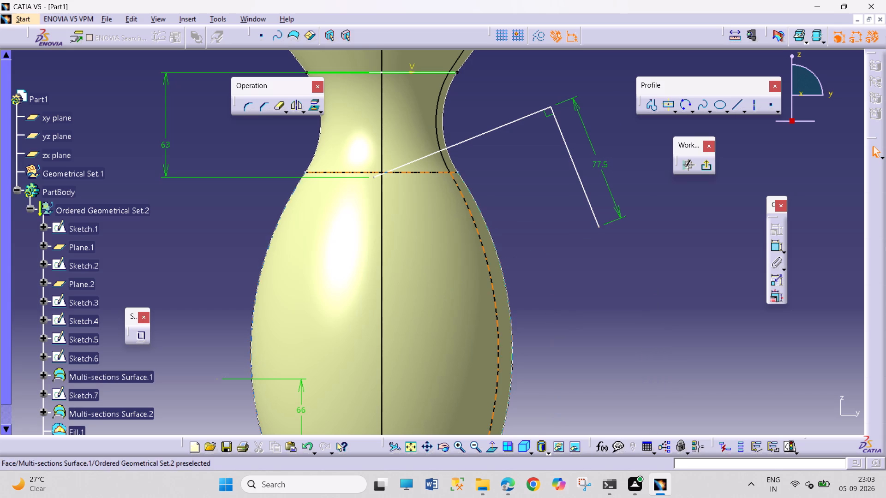
pyautogui.rightClick(302, 409)
pyautogui.click(352, 382)
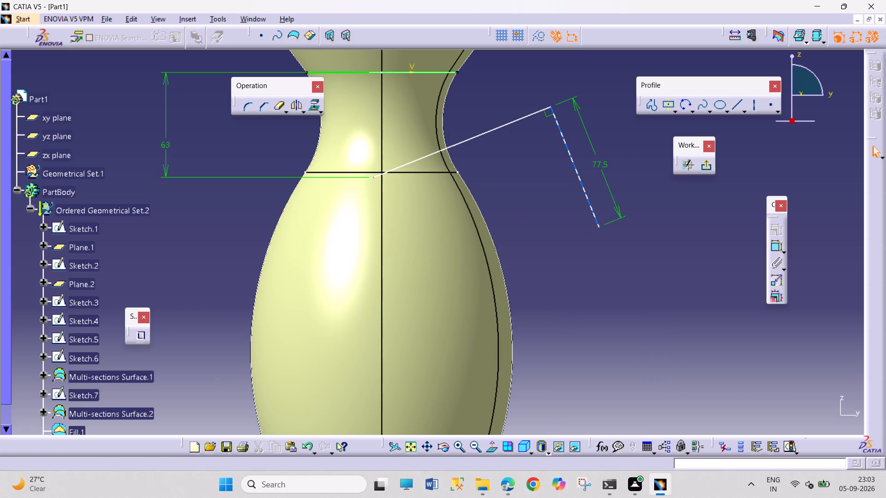
# Round the corner between the handle's upper and outer lines to a 25 mm radius, converting the outer line's length into a distance.
pyautogui.click(245, 107)
pyautogui.click(523, 116)
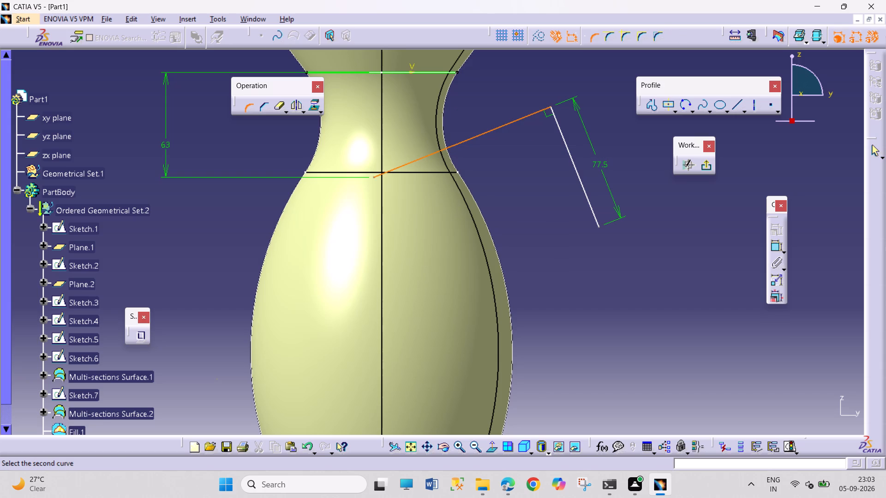
pyautogui.click(560, 128)
pyautogui.click(542, 123)
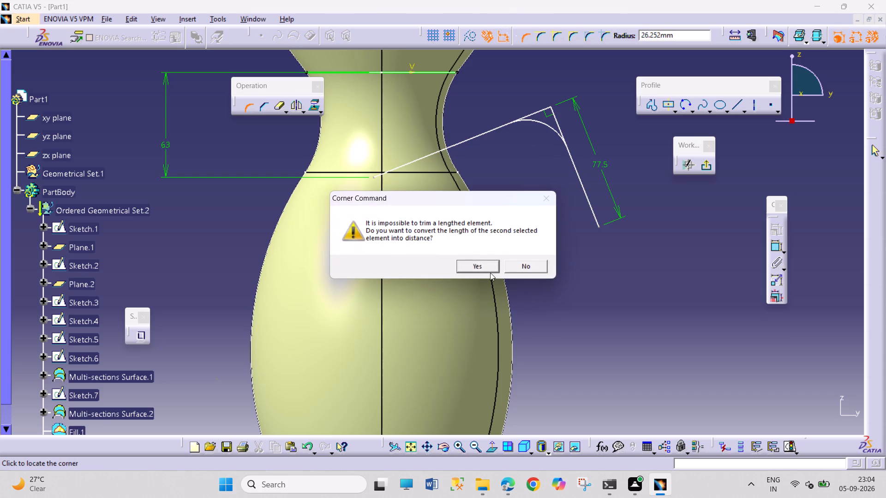
pyautogui.click(489, 267)
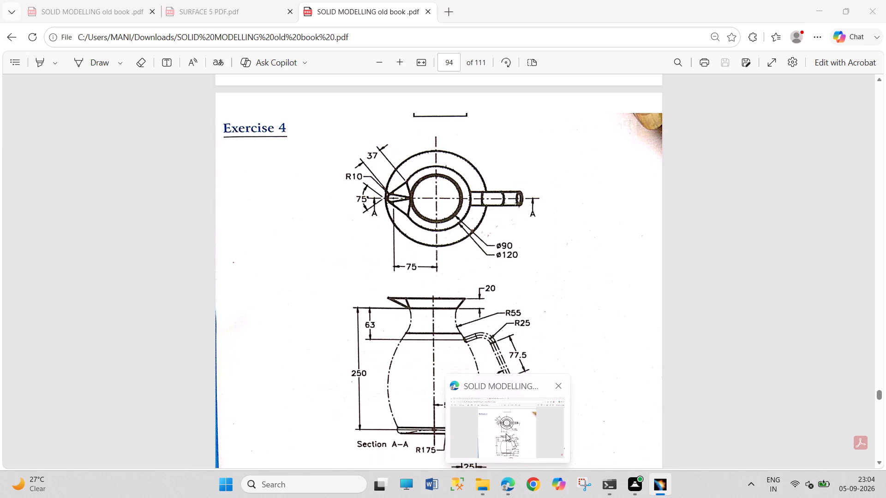
pyautogui.doubleClick(544, 134)
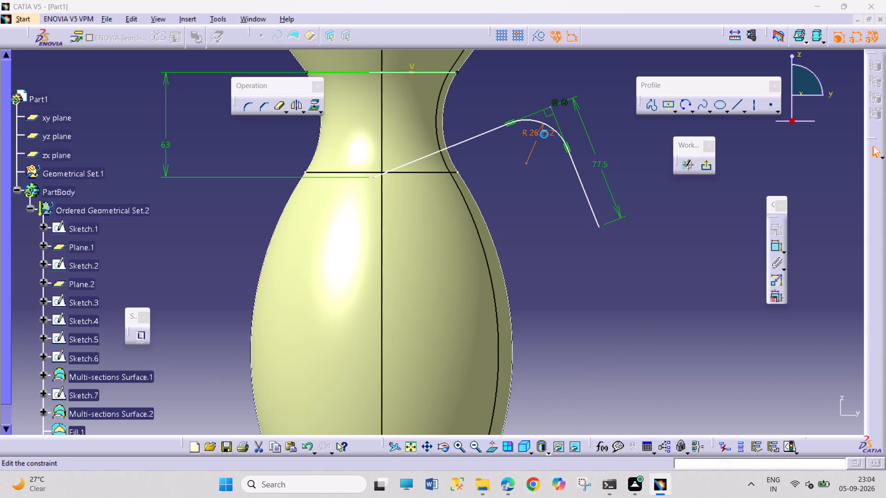
pyautogui.write('25')
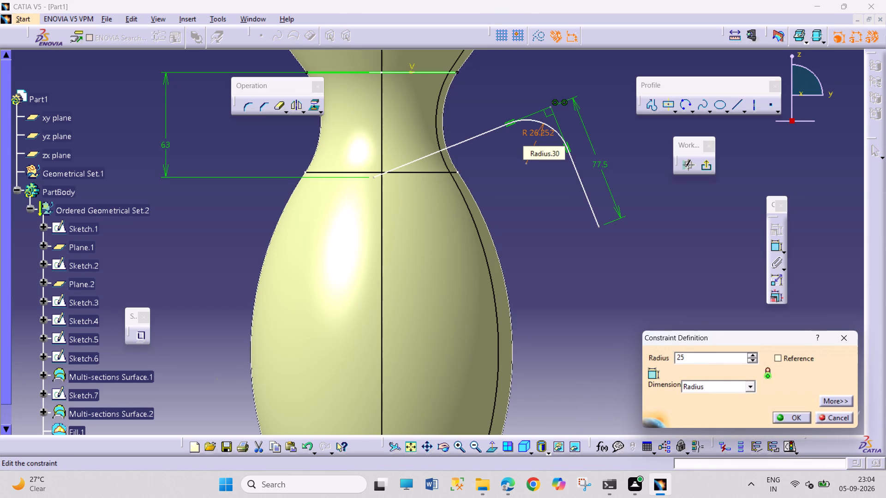
pyautogui.press('Return')
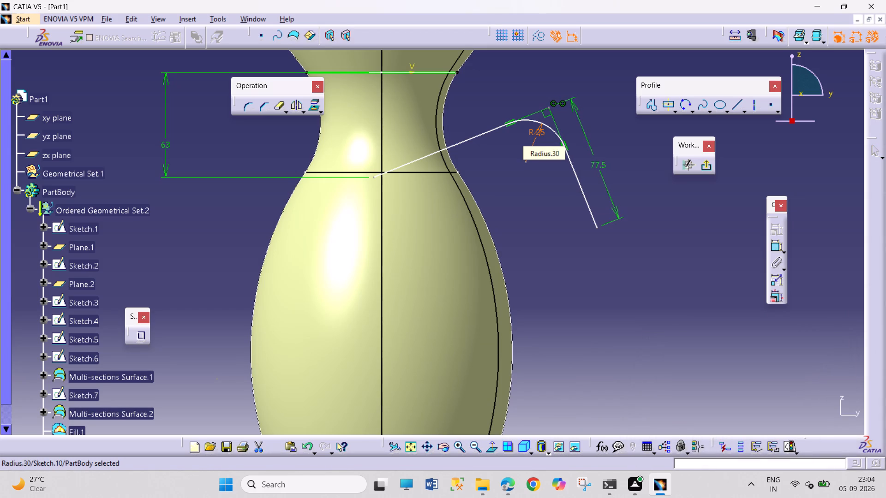
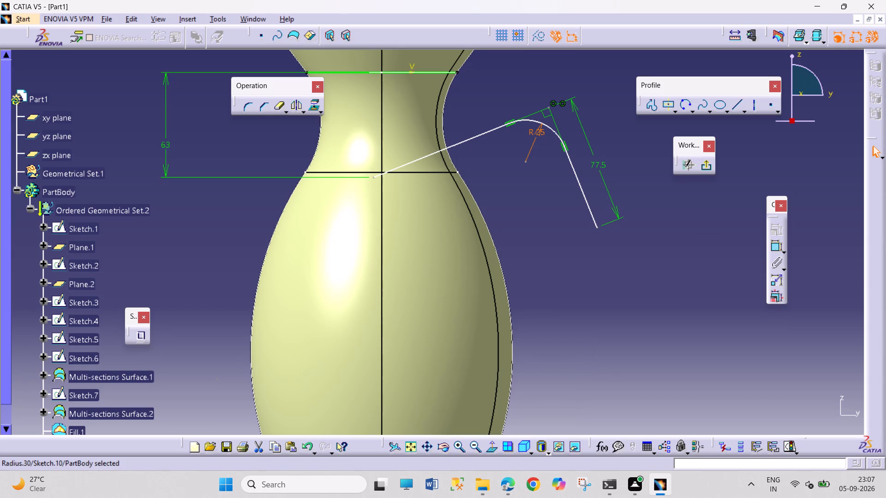
# Replace the outer handle line's 77.5 mm distance constraint with a length constraint on its straight portion, set to 77.5 mm.
pyautogui.rightClick(600, 162)
pyautogui.click(650, 319)
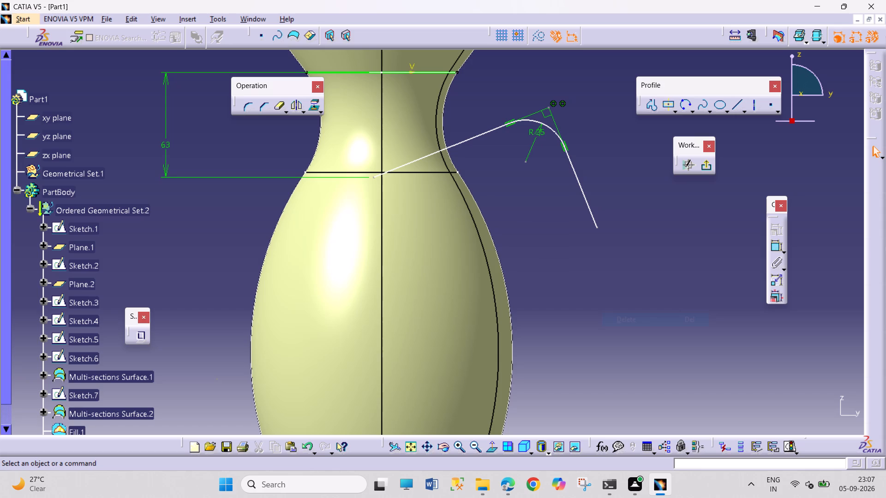
pyautogui.click(774, 245)
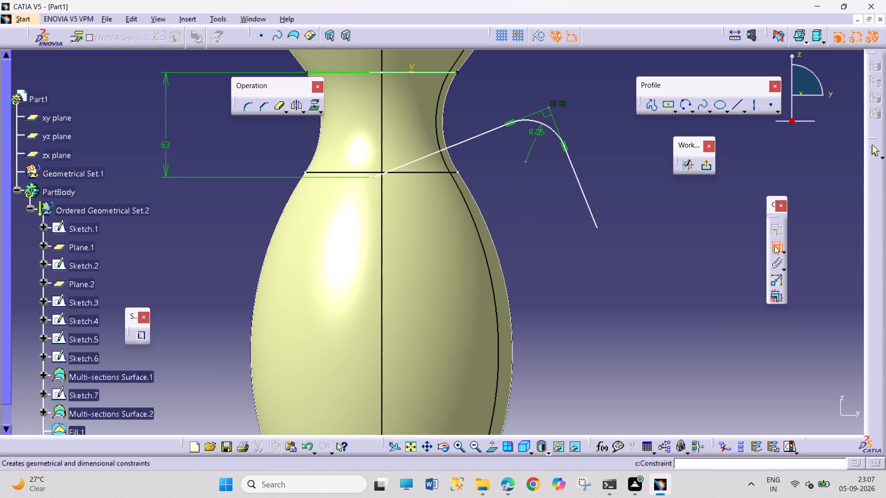
pyautogui.click(584, 190)
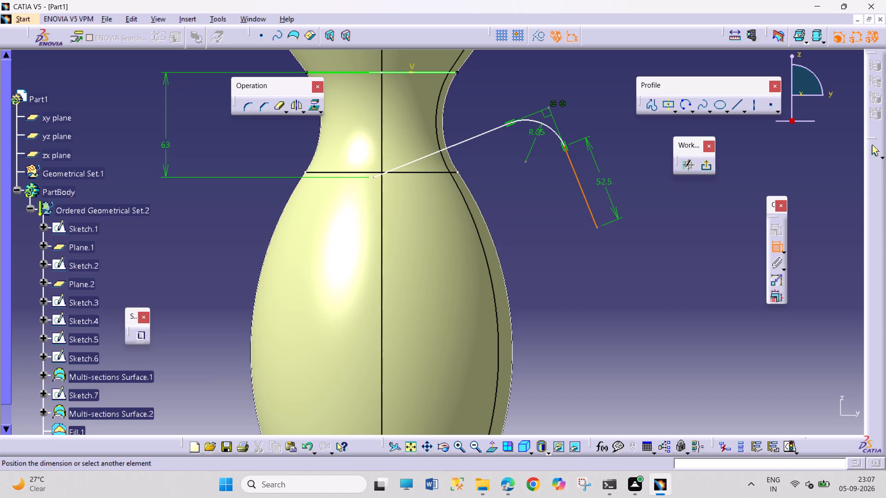
pyautogui.click(612, 185)
pyautogui.doubleClick(613, 182)
pyautogui.write('77.5')
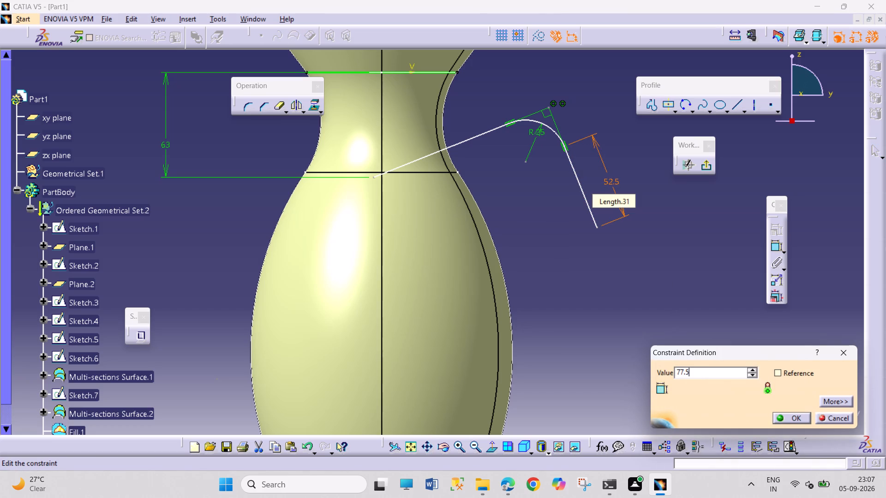
pyautogui.press('Return')
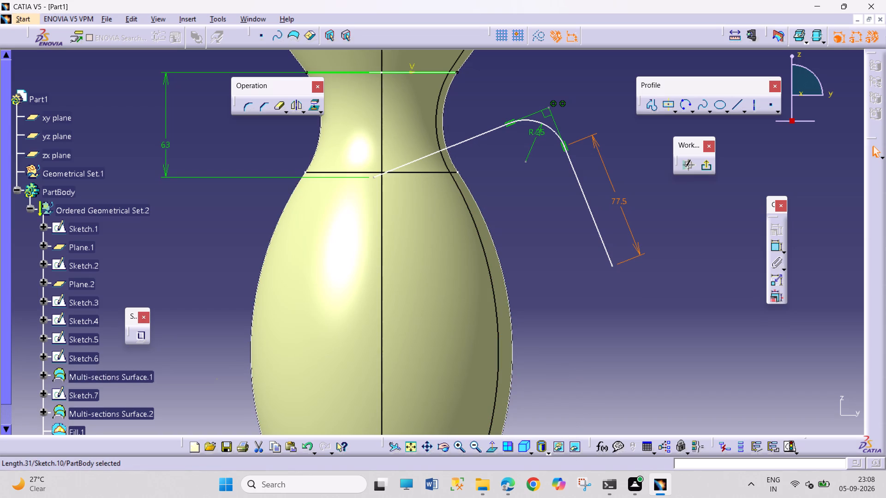
# Delete the 63 mm height constraint and the outer handle line's 77.5 mm length constraint.
pyautogui.rightClick(168, 145)
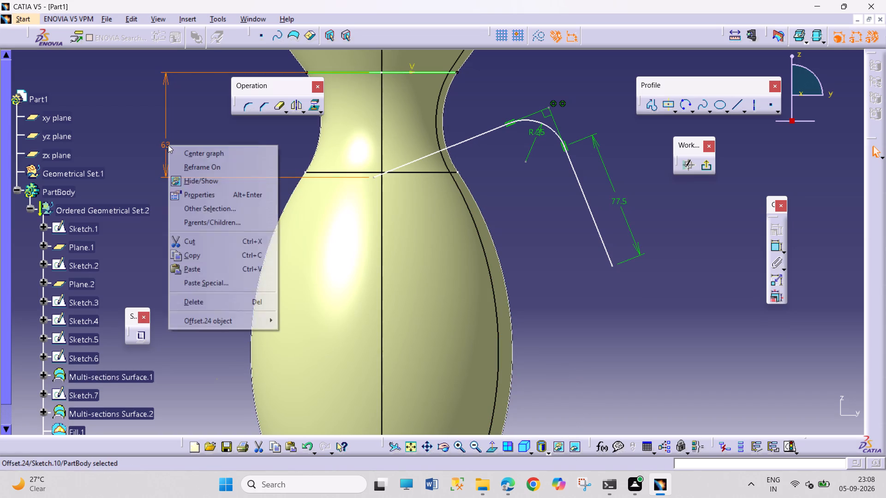
pyautogui.click(215, 300)
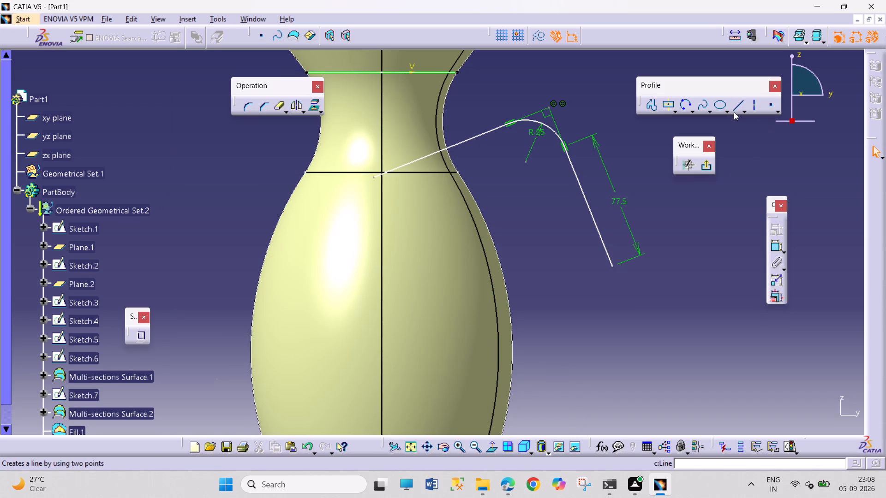
pyautogui.rightClick(620, 201)
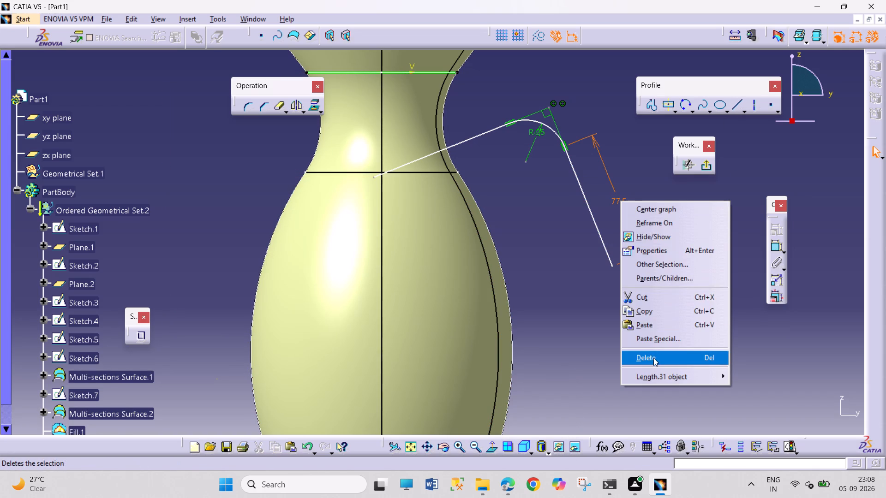
pyautogui.click(653, 358)
# Draw a line about 128 mm long from the outer handle line's lower endpoint, sloping down into the jug body.
pyautogui.click(736, 106)
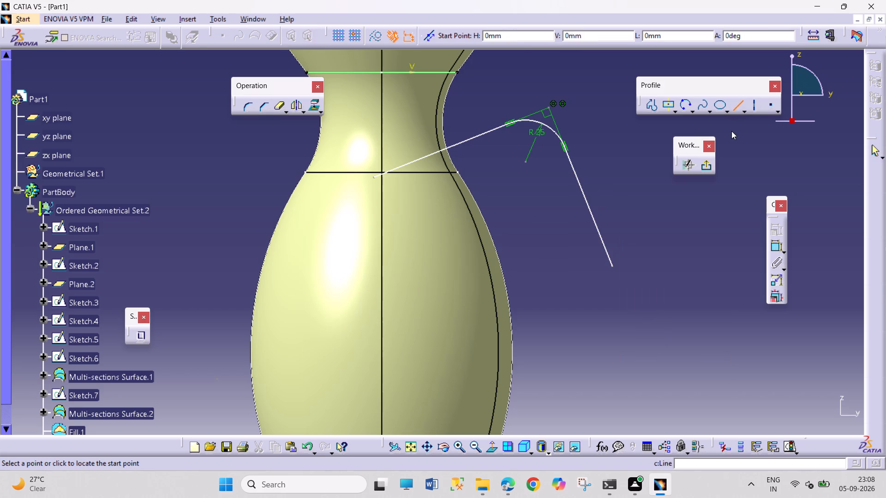
pyautogui.click(612, 265)
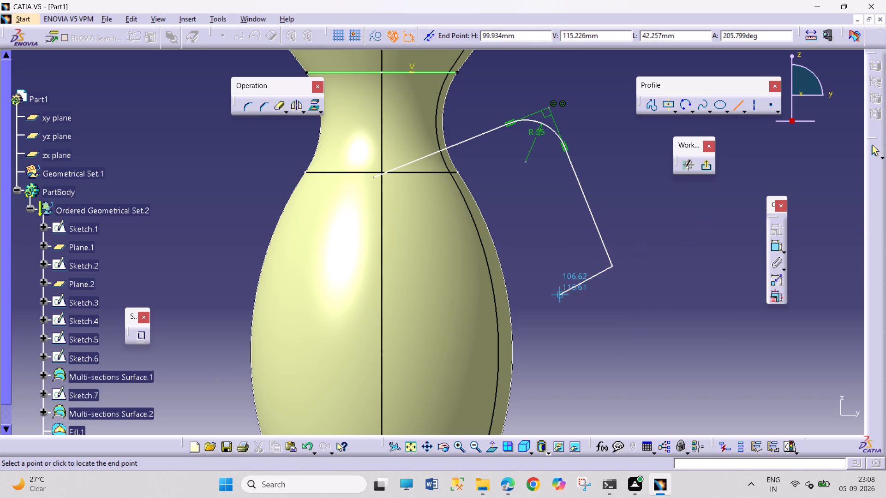
pyautogui.click(413, 348)
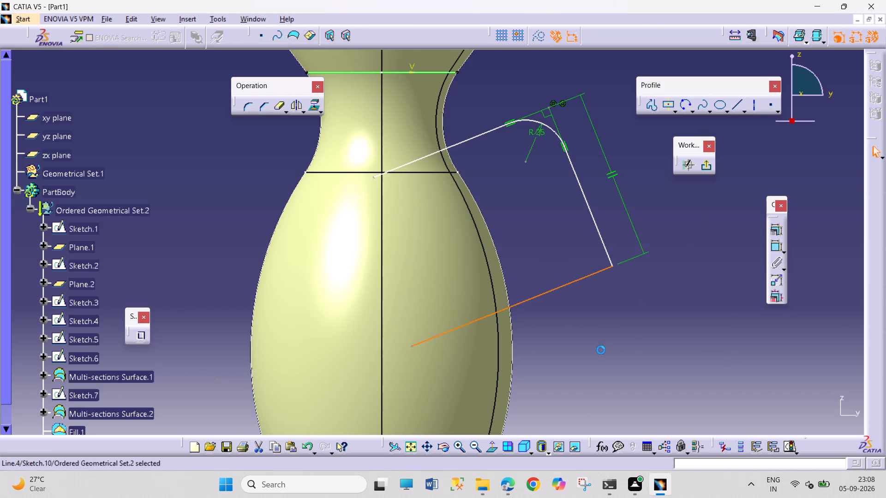
pyautogui.click(601, 350)
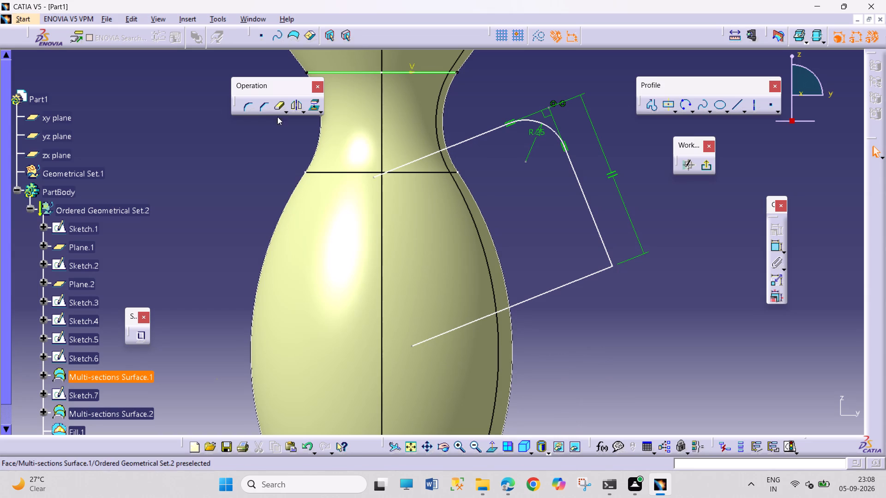
# Round the corner between the outer handle line and the lower line with a 25 mm radius.
pyautogui.click(246, 106)
pyautogui.click(592, 273)
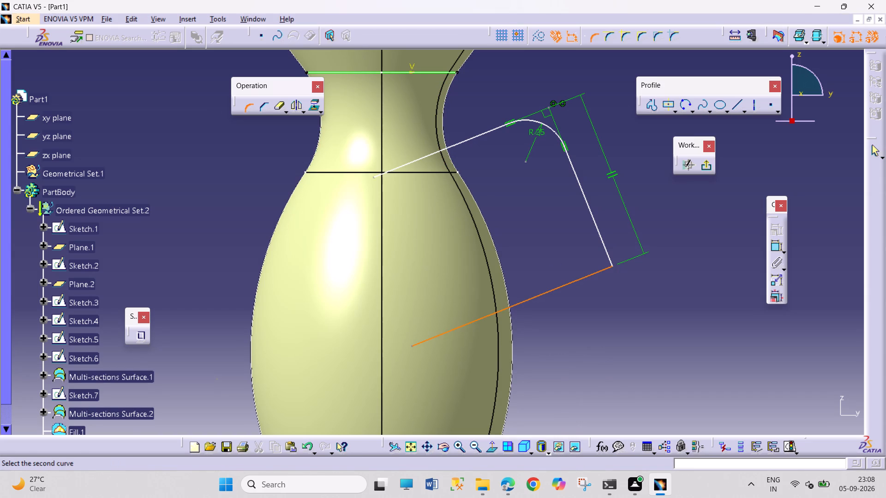
pyautogui.click(603, 248)
pyautogui.click(599, 256)
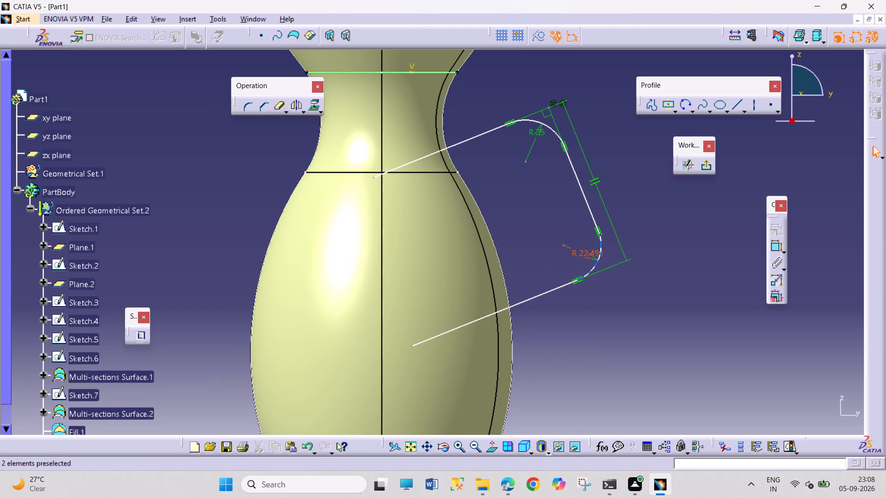
pyautogui.doubleClick(587, 253)
pyautogui.write('25')
pyautogui.press('Return')
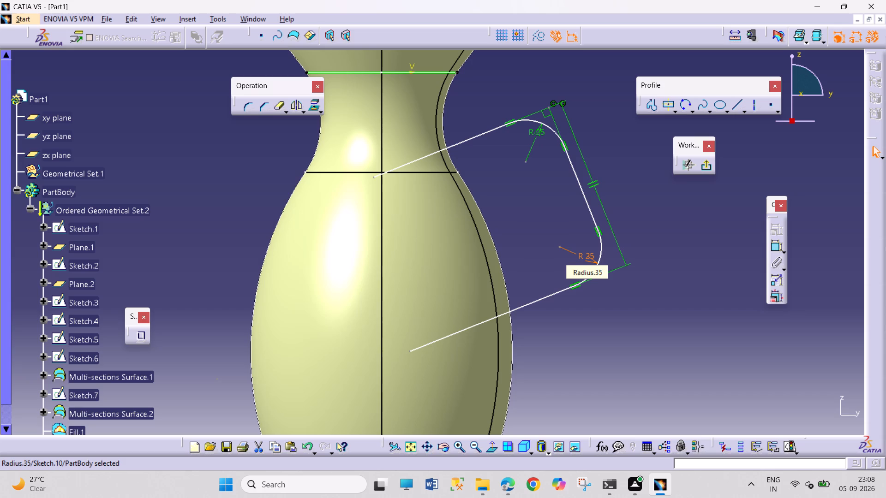
pyautogui.click(698, 335)
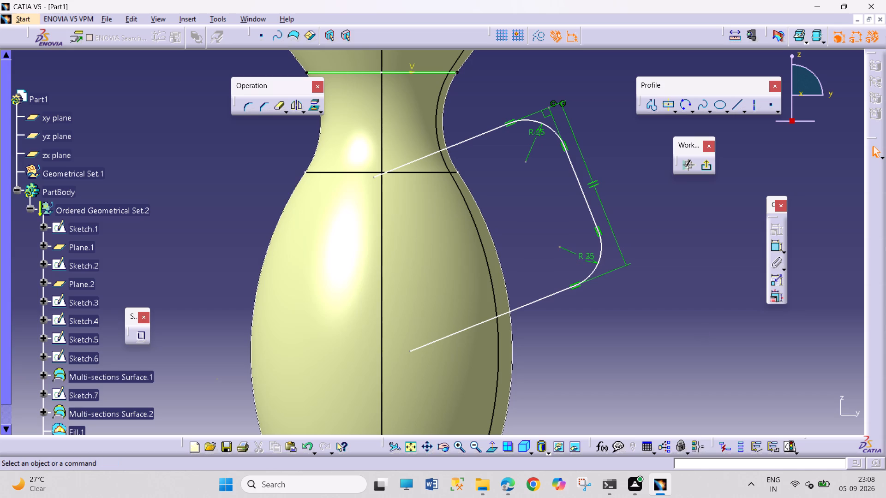
# Dimension the outer handle line's straight length between the two corners and set it to 77.5 mm.
pyautogui.click(777, 250)
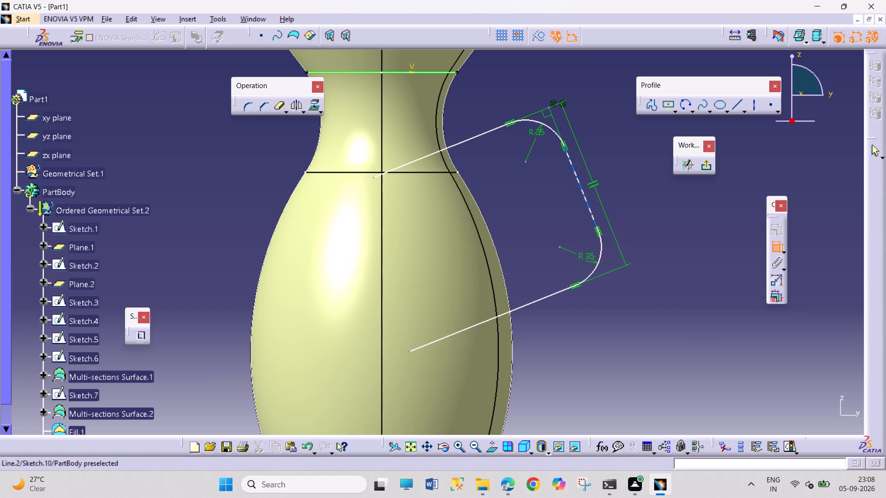
pyautogui.click(585, 200)
pyautogui.click(627, 188)
pyautogui.doubleClick(630, 186)
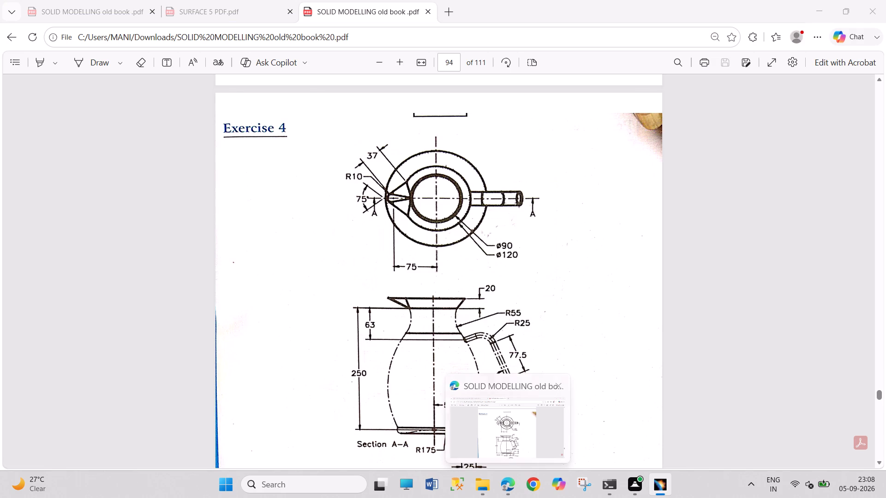
pyautogui.doubleClick(631, 184)
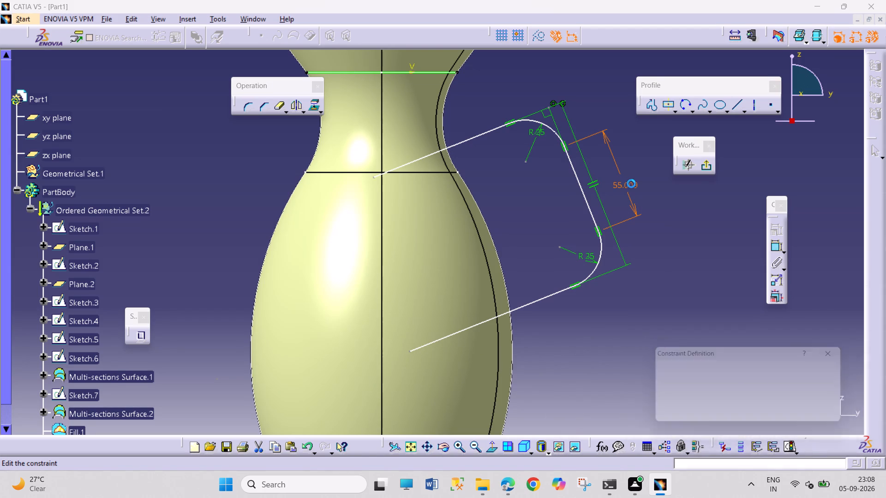
pyautogui.write('77.5')
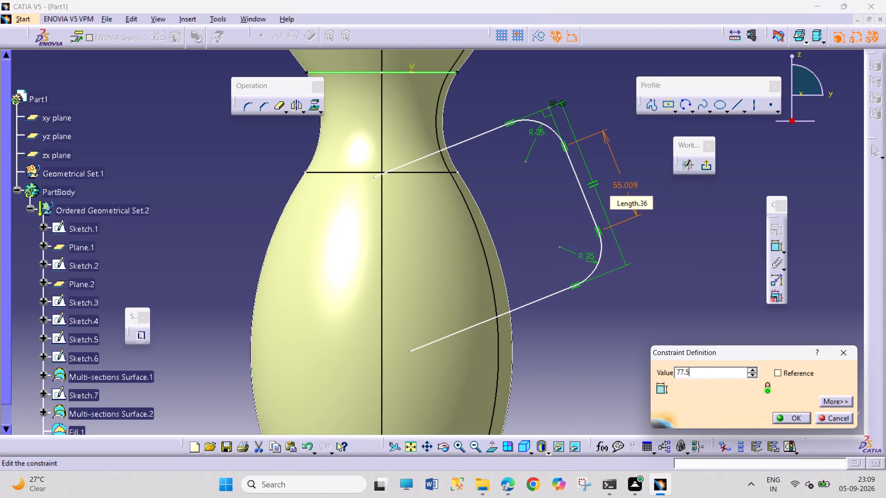
pyautogui.press('Return')
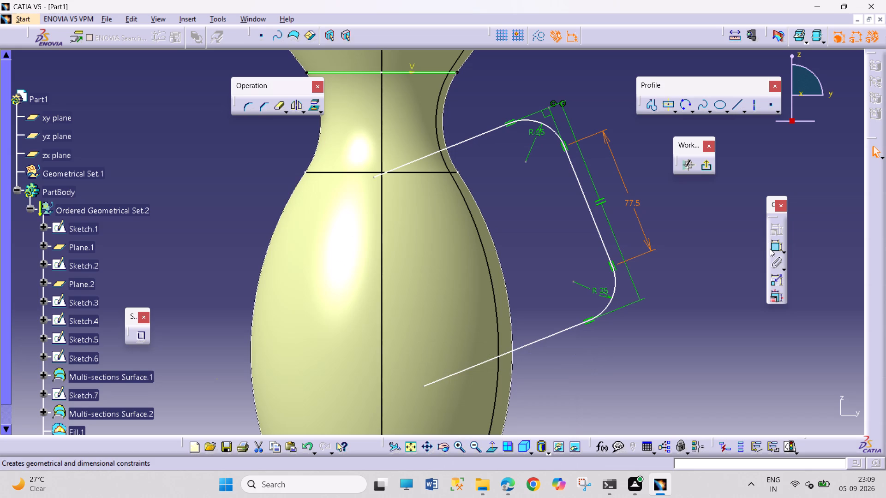
# Dimension the vertical distance from the upper handle line's inner endpoint to the line at the top of the neck.
pyautogui.click(770, 249)
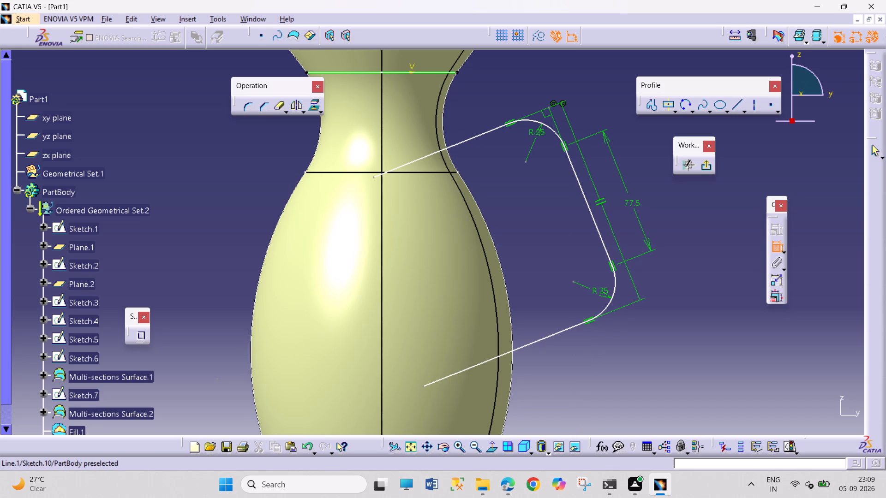
pyautogui.click(376, 178)
pyautogui.click(418, 70)
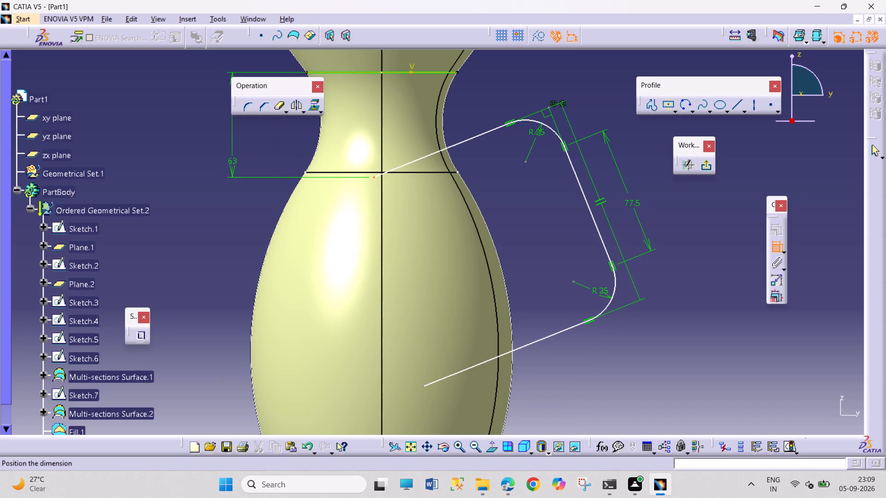
pyautogui.click(229, 164)
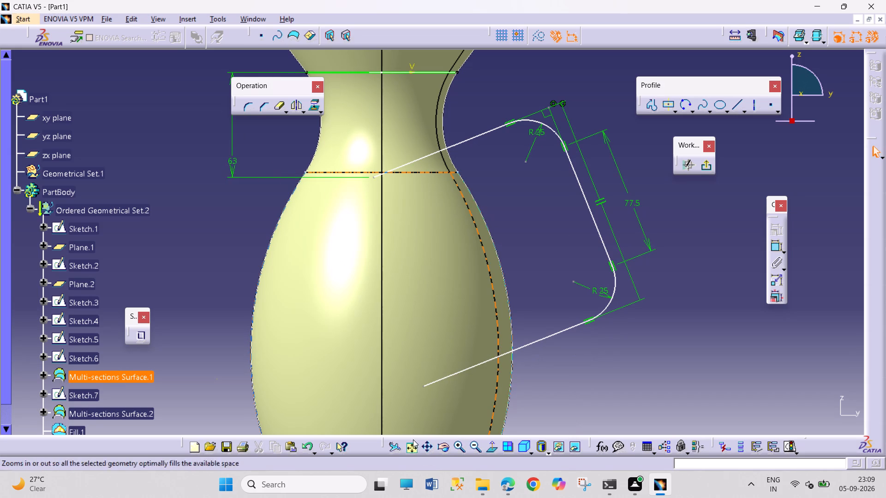
# Dimension the vertical distance from the lower handle line's inner endpoint to the jug's base line.
pyautogui.click(422, 444)
pyautogui.moveTo(526, 373); pyautogui.dragTo(524, 208)
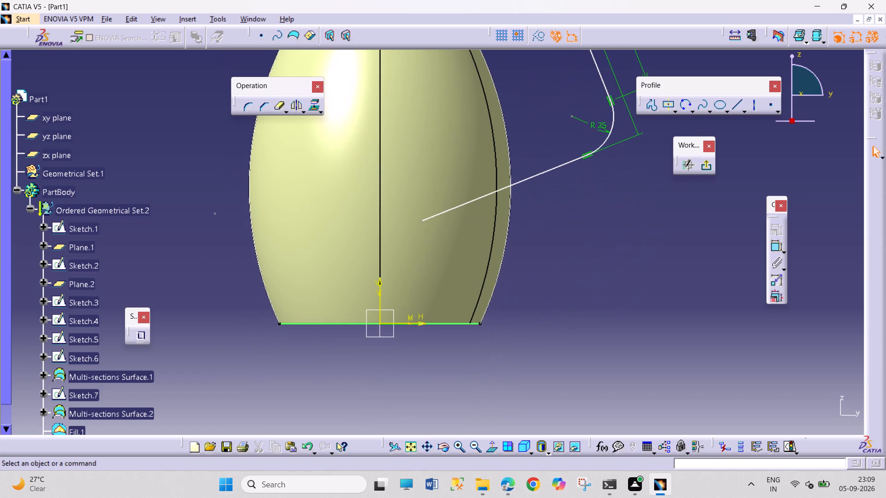
pyautogui.click(514, 439)
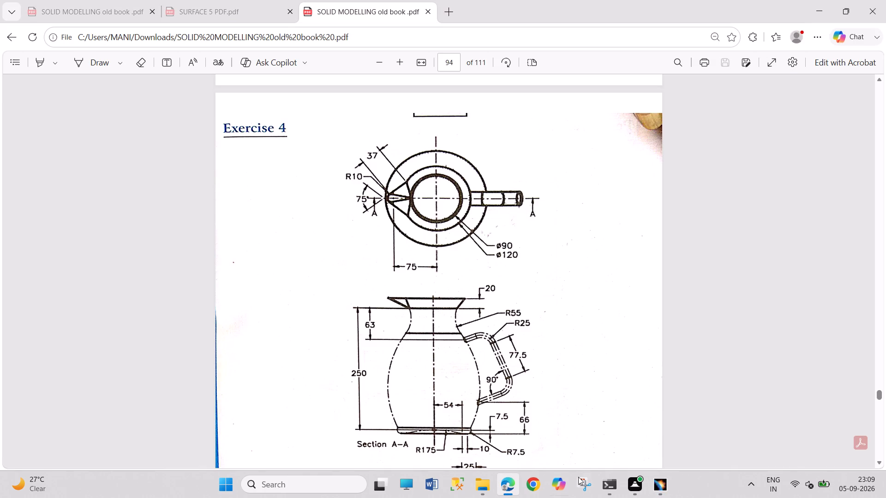
pyautogui.click(659, 486)
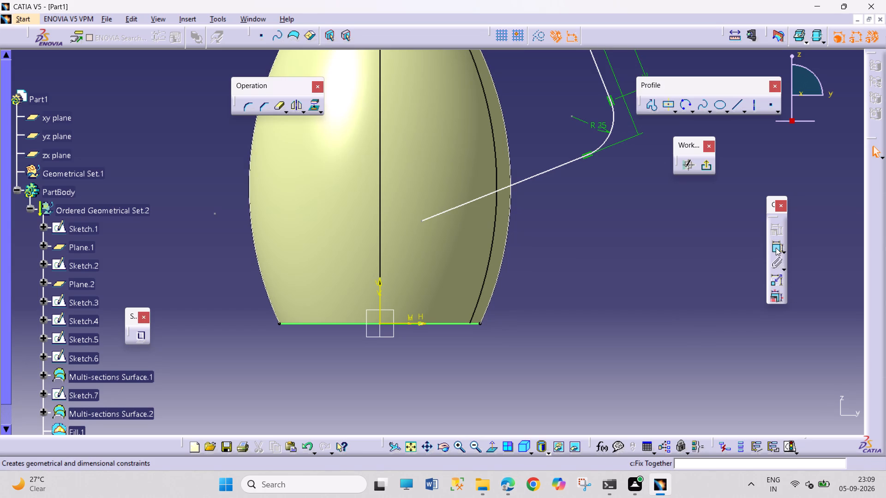
pyautogui.click(776, 248)
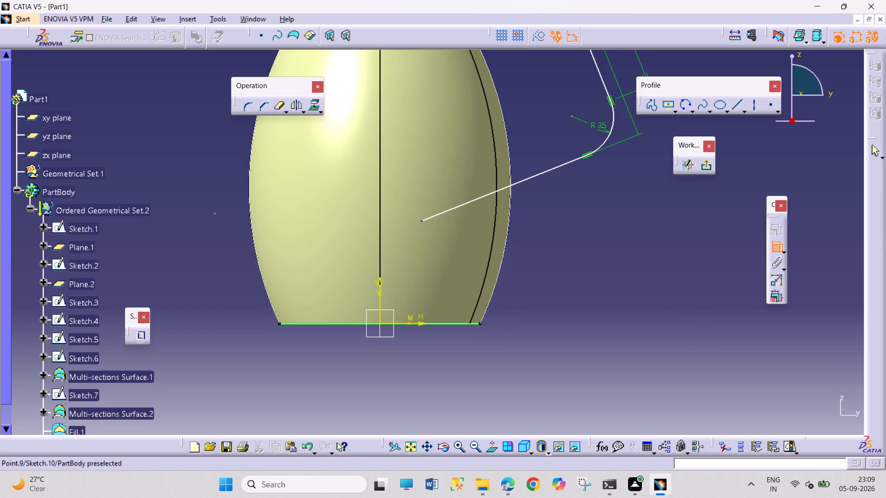
pyautogui.click(421, 221)
pyautogui.click(439, 324)
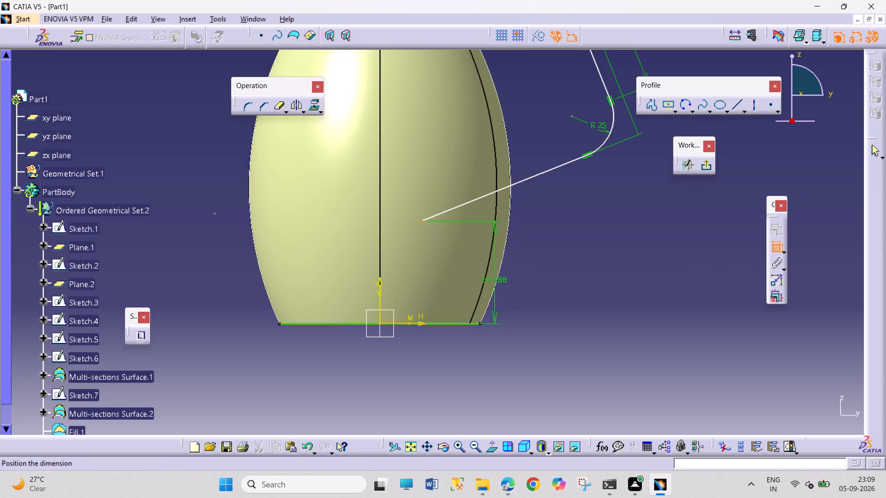
pyautogui.click(562, 266)
# Set the lower endpoint's height above the base line to 66-7.5 mm and exit the handle path sketch.
pyautogui.doubleClick(570, 262)
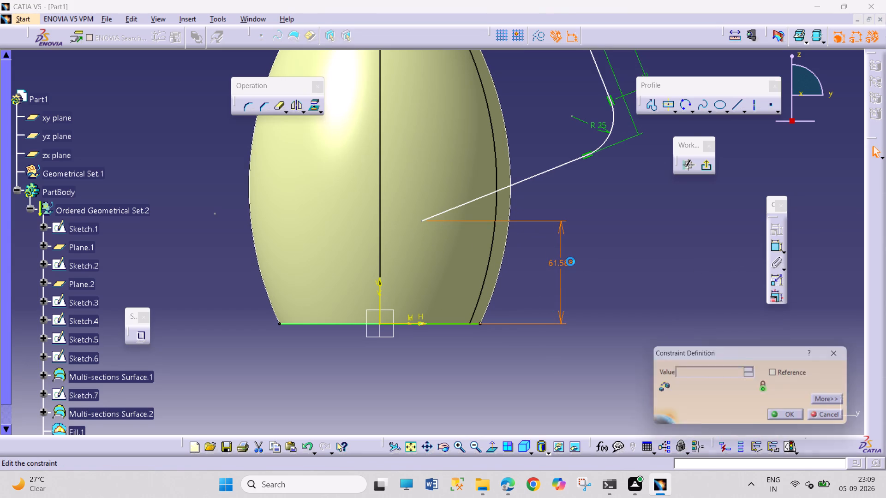
pyautogui.write('66')
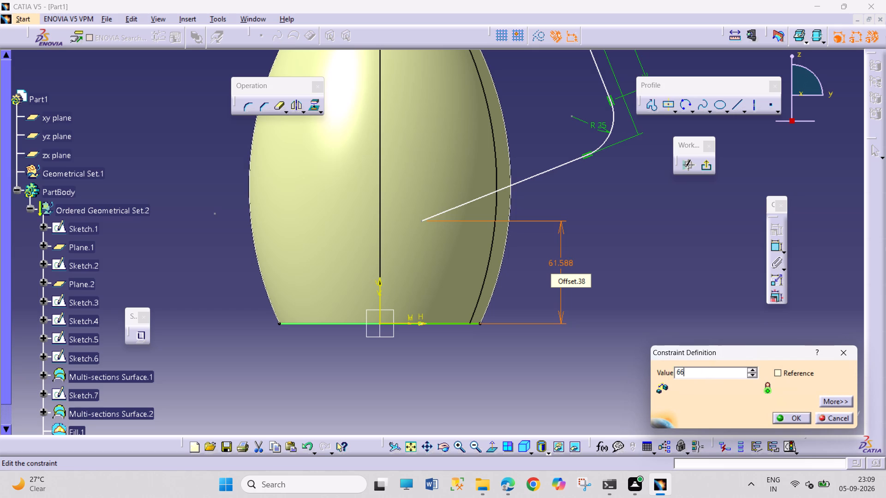
pyautogui.press('-')
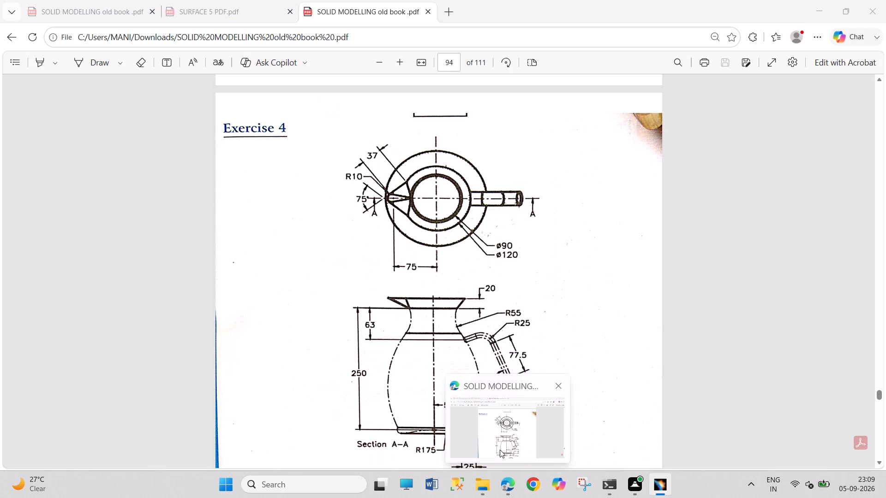
pyautogui.click(500, 450)
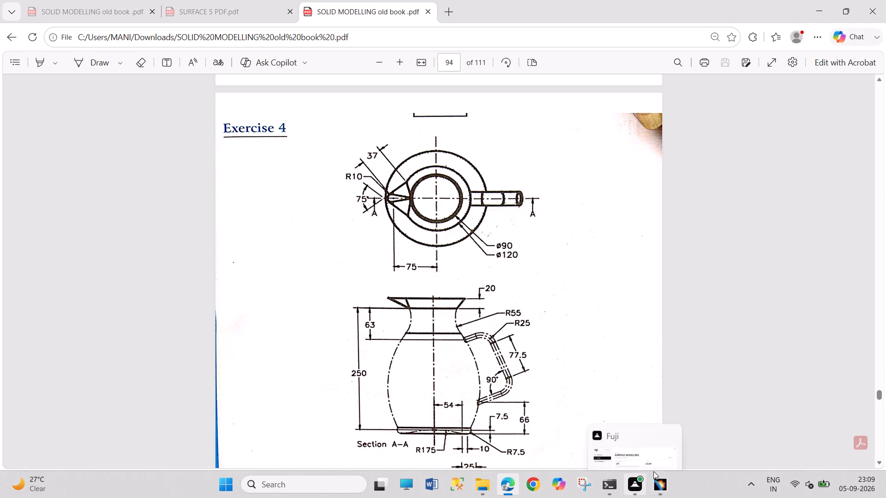
pyautogui.click(663, 474)
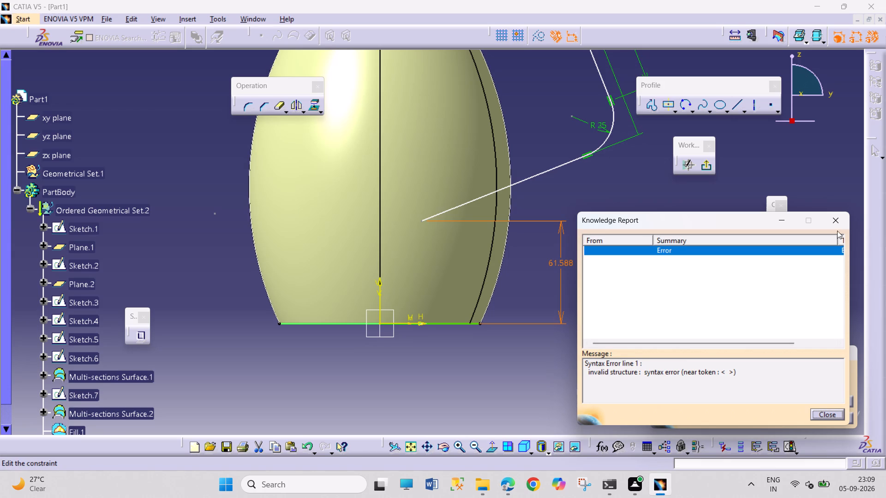
pyautogui.click(838, 220)
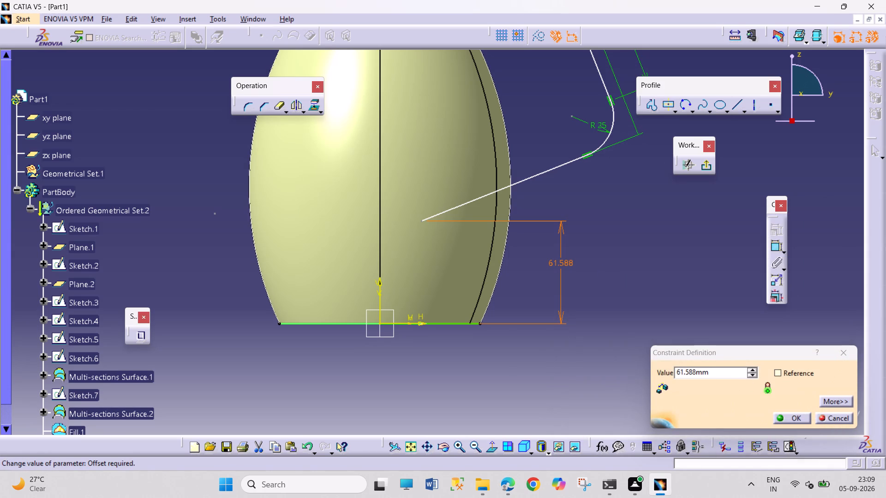
pyautogui.doubleClick(730, 373)
pyautogui.write('66-7.5')
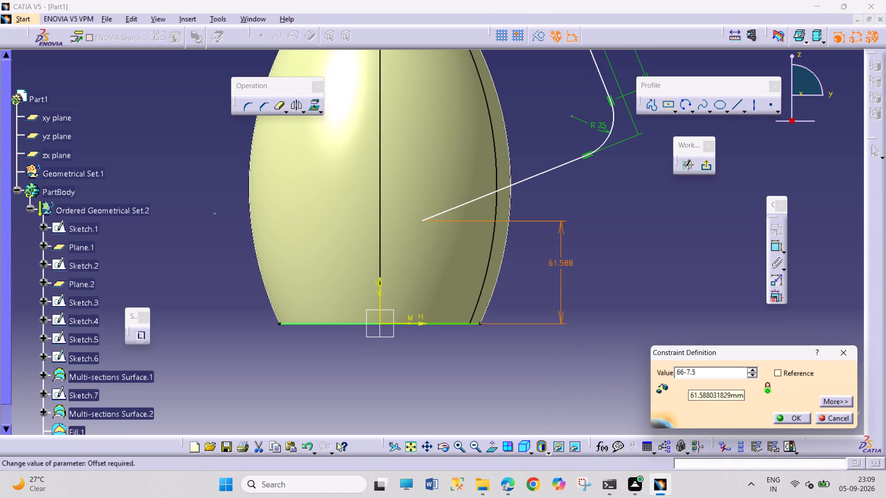
pyautogui.press('Return')
pyautogui.click(689, 326)
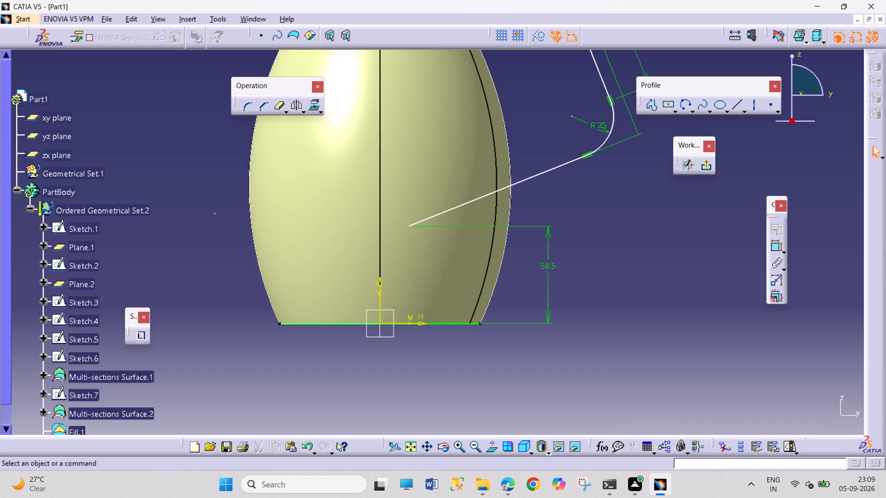
pyautogui.click(707, 162)
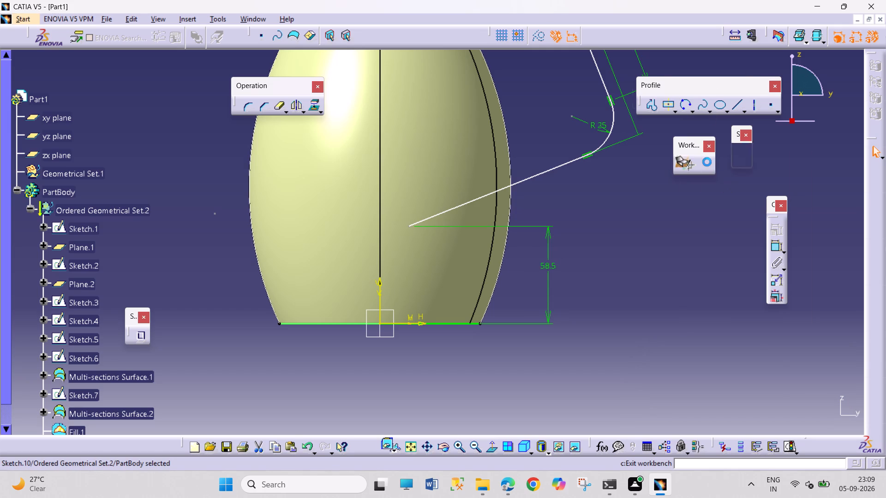
pyautogui.click(643, 249)
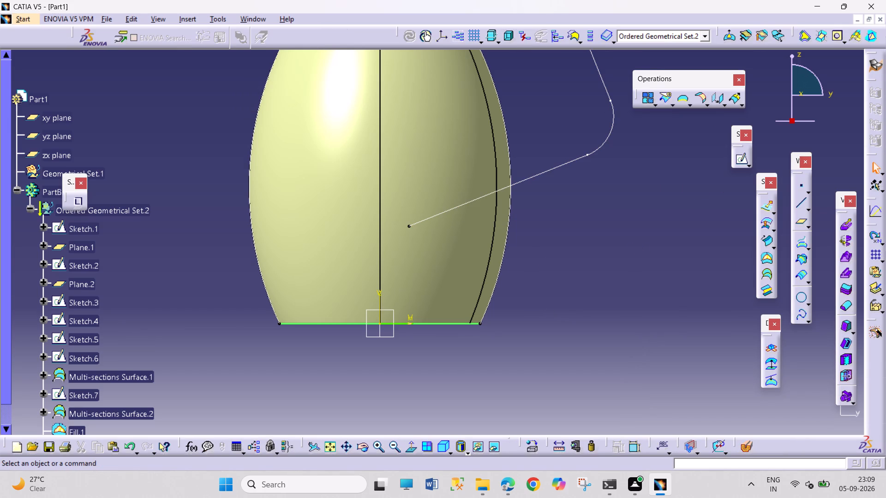
# Create a reference plane normal to the handle path curve at its lower inner endpoint.
pyautogui.click(798, 224)
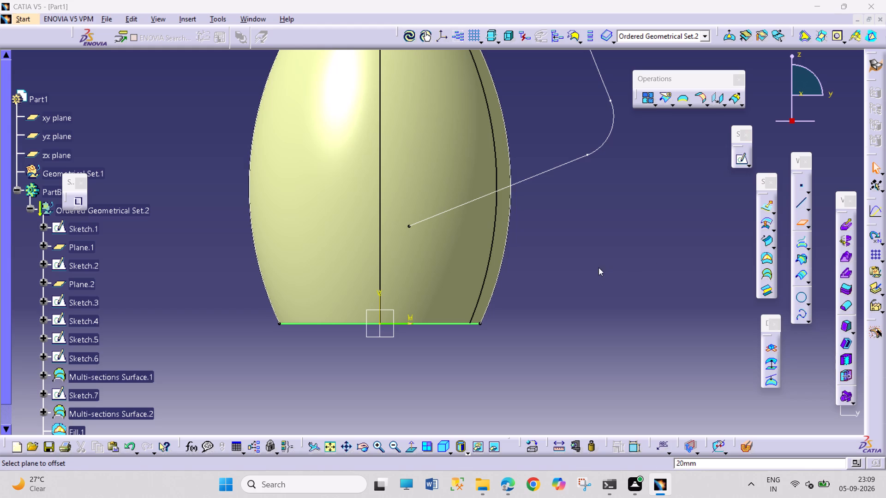
pyautogui.click(525, 179)
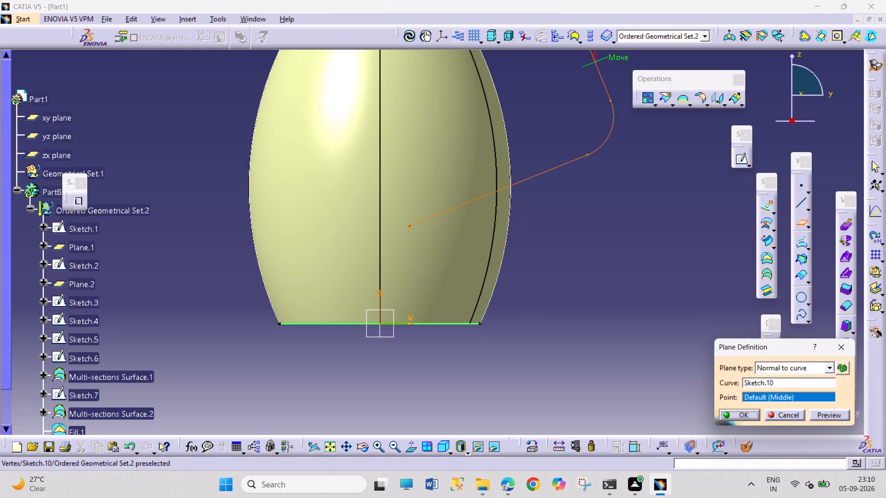
pyautogui.click(410, 227)
pyautogui.click(748, 414)
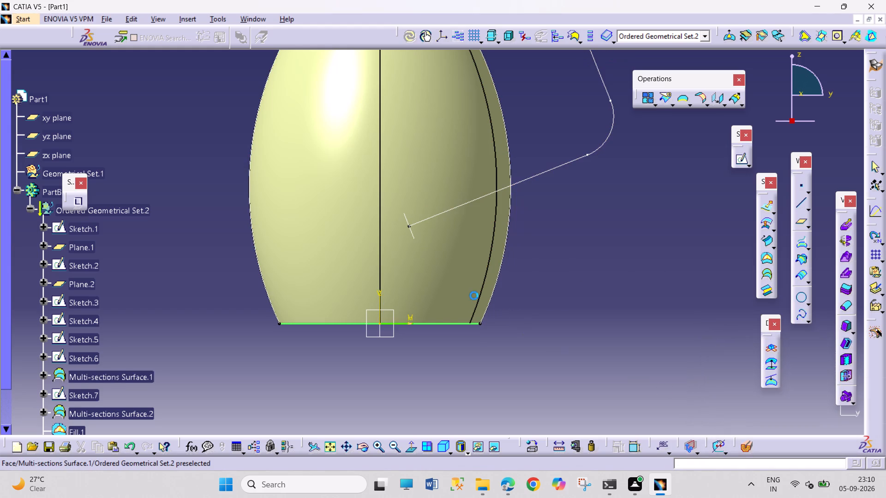
# Sketch an ellipse on the new plane, centred on the handle path's endpoint, with a horizontal major diameter of about 13.1 mm.
pyautogui.click(415, 234)
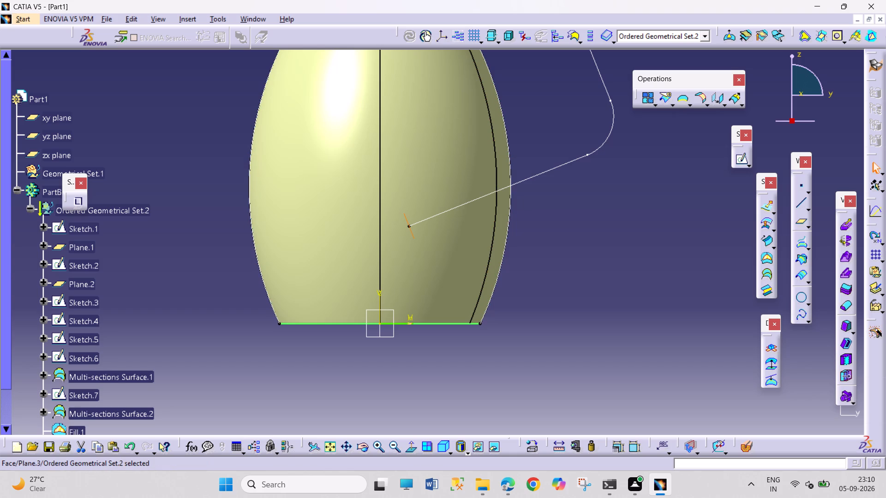
pyautogui.click(736, 157)
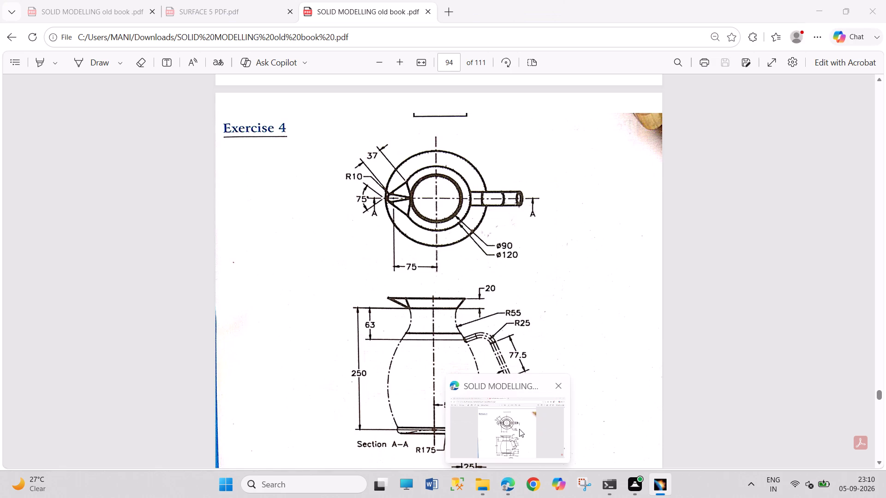
pyautogui.click(520, 428)
pyautogui.scroll(-4, 586, 376)
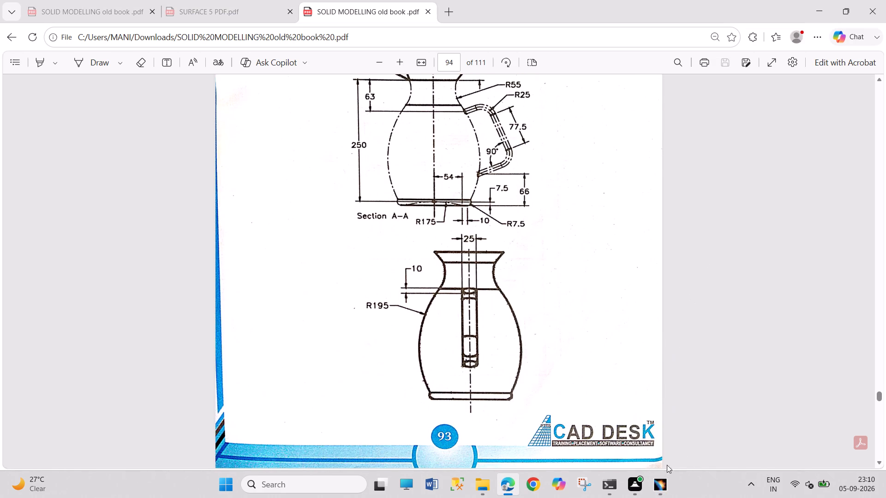
pyautogui.click(660, 475)
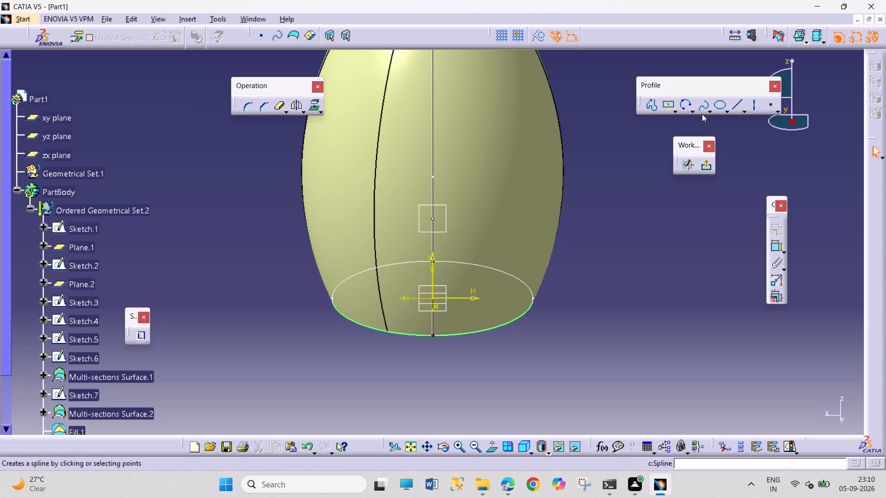
pyautogui.click(717, 107)
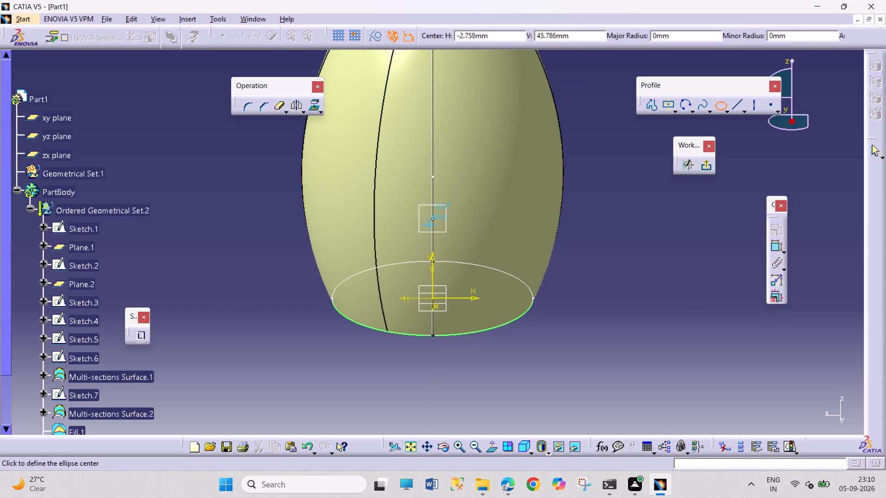
pyautogui.click(434, 219)
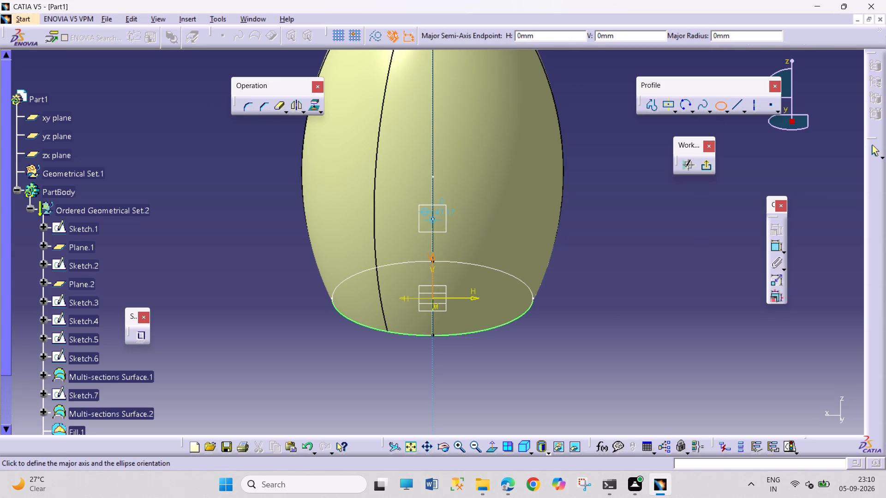
pyautogui.click(445, 218)
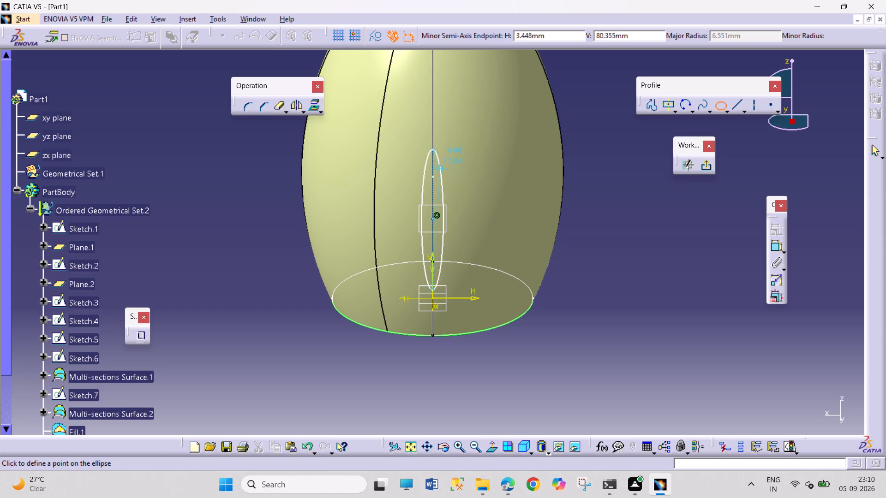
pyautogui.click(441, 219)
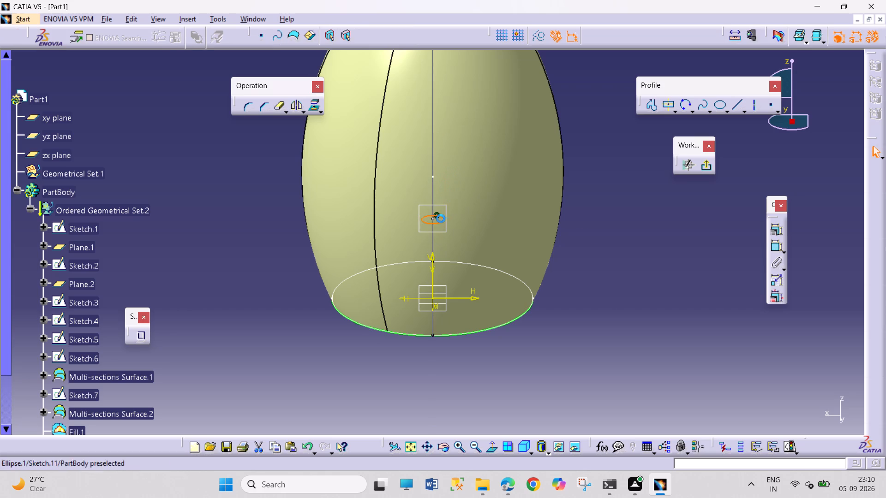
# Dimension the ellipse's horizontal major diameter and set it to 10 mm.
pyautogui.click(771, 248)
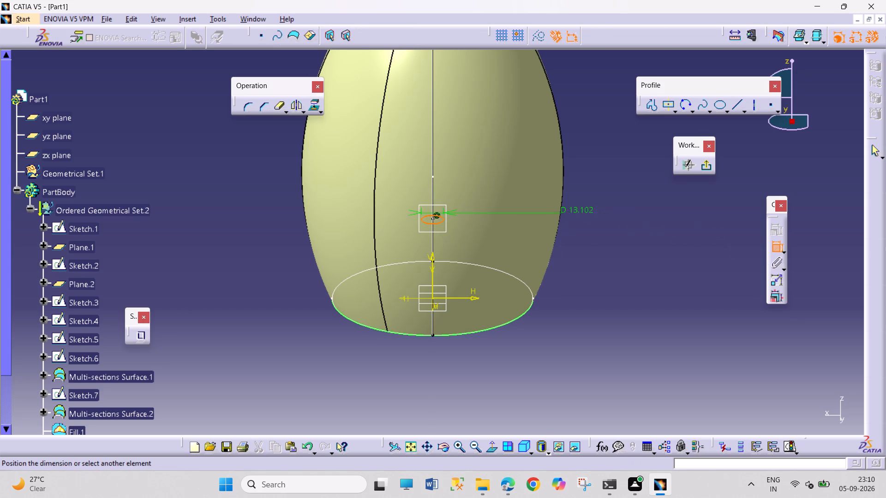
pyautogui.click(624, 160)
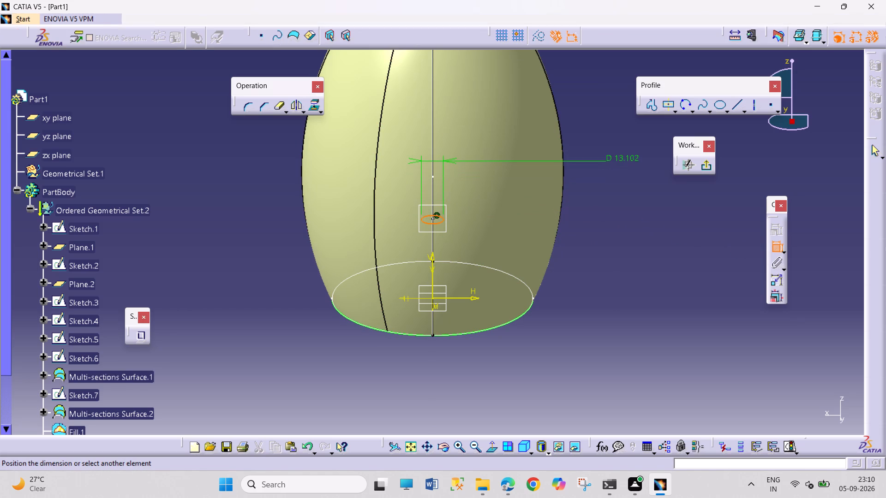
pyautogui.doubleClick(629, 158)
pyautogui.write('10')
pyautogui.press('Return')
pyautogui.click(581, 241)
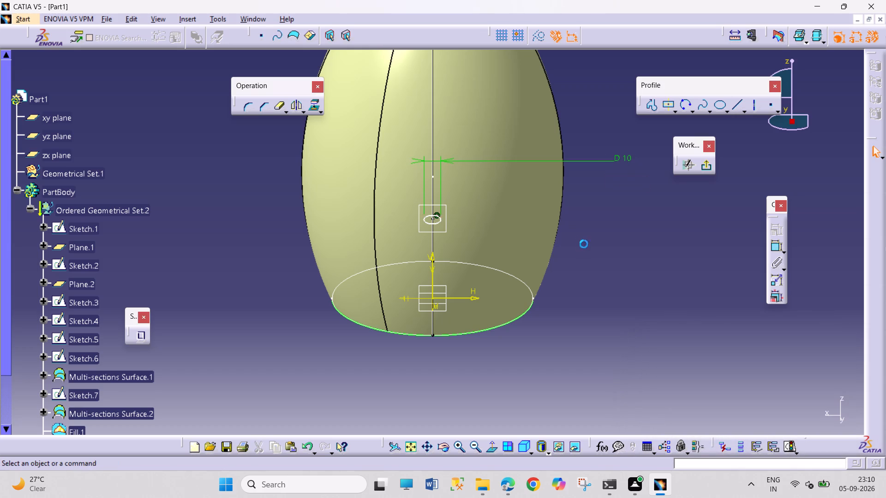
# Dimension the vertical offset from the ellipse's centre to its upper edge and set it to 2.5 mm.
pyautogui.click(778, 249)
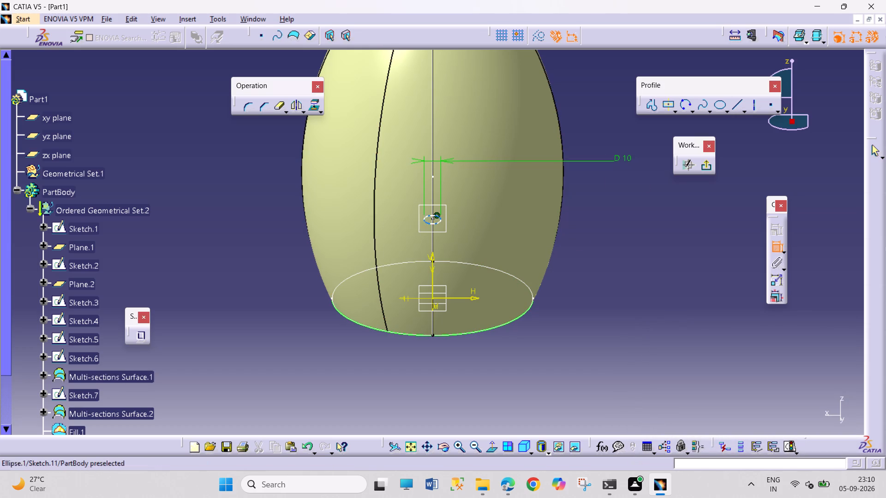
pyautogui.click(433, 220)
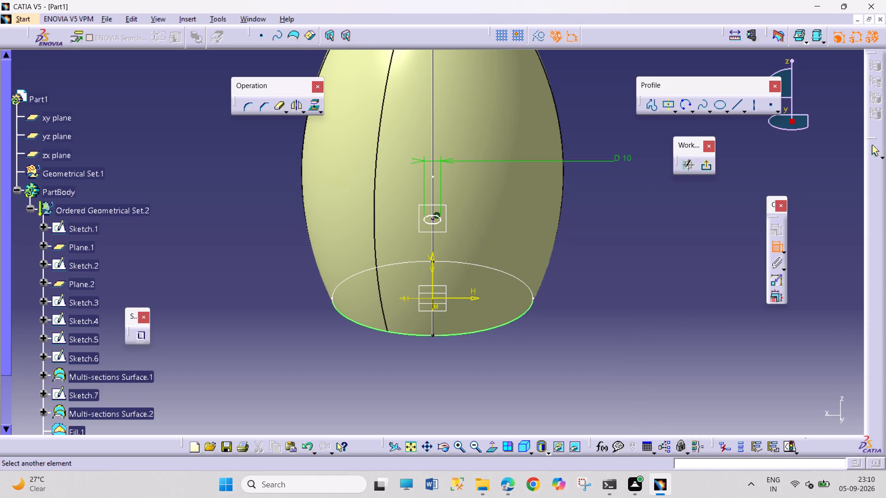
pyautogui.click(433, 215)
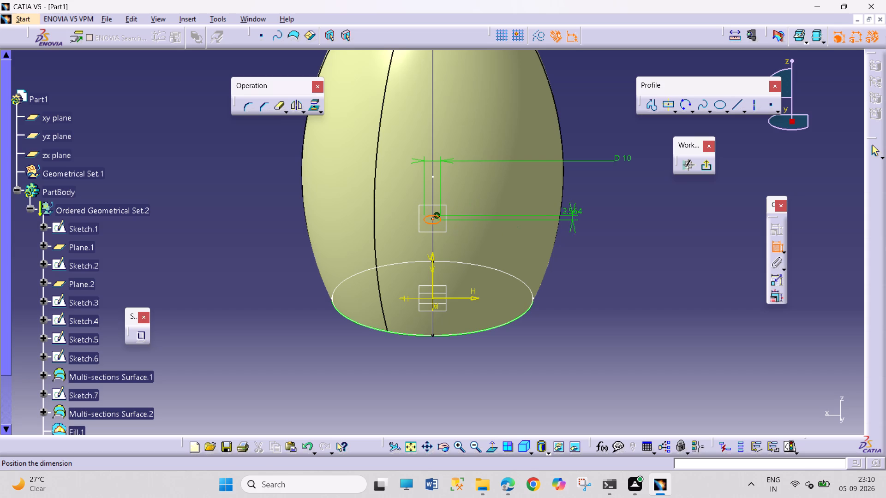
pyautogui.click(611, 201)
pyautogui.doubleClick(618, 195)
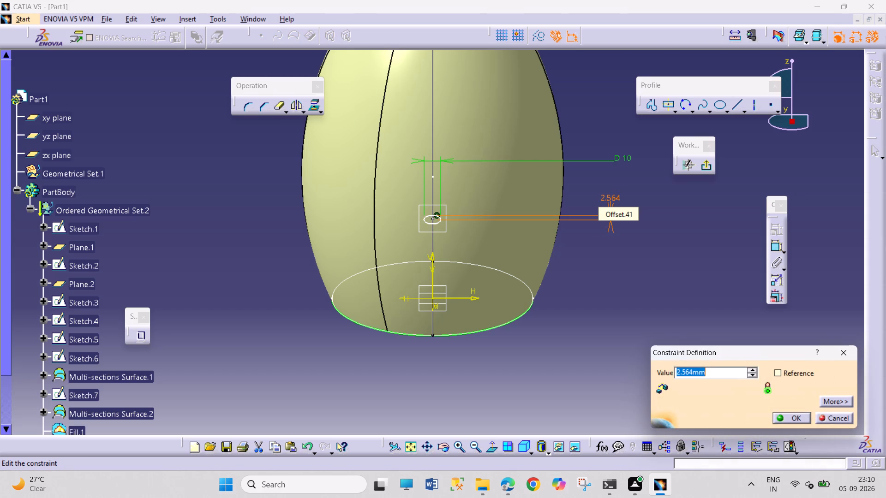
pyautogui.write('2.5')
pyautogui.press('Return')
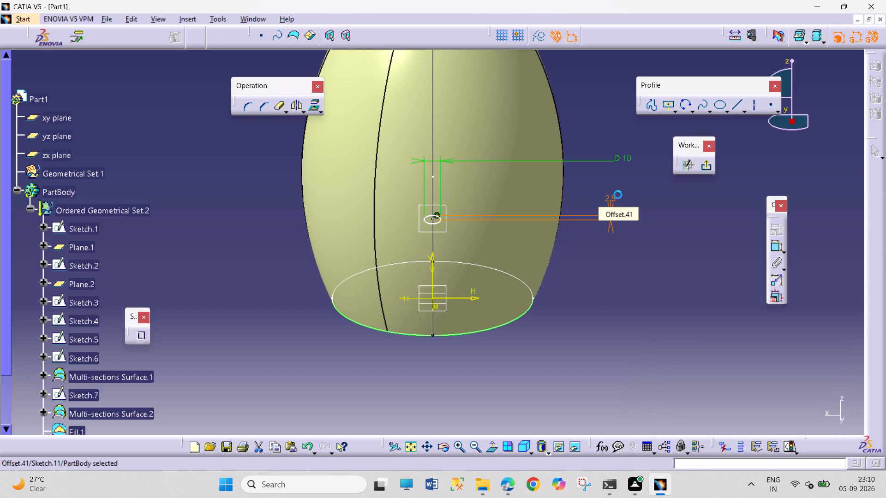
pyautogui.click(709, 266)
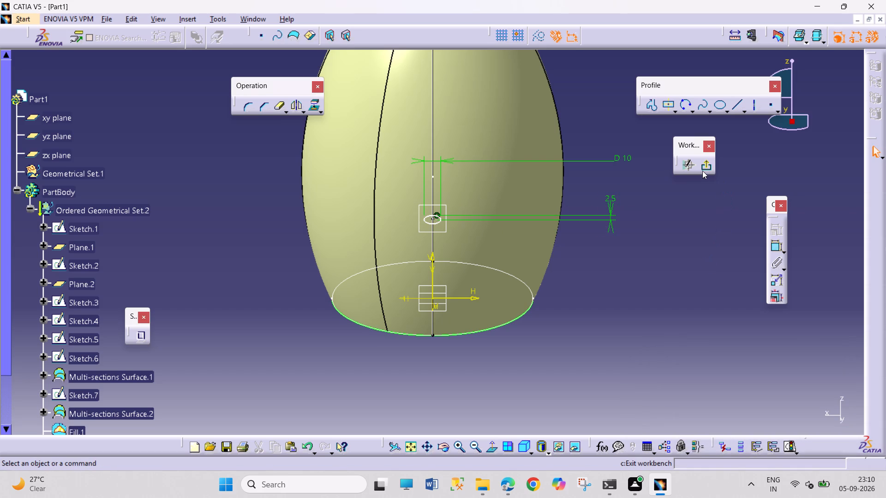
# Exit the handle's ellipse sketch and clear the selection.
pyautogui.click(702, 171)
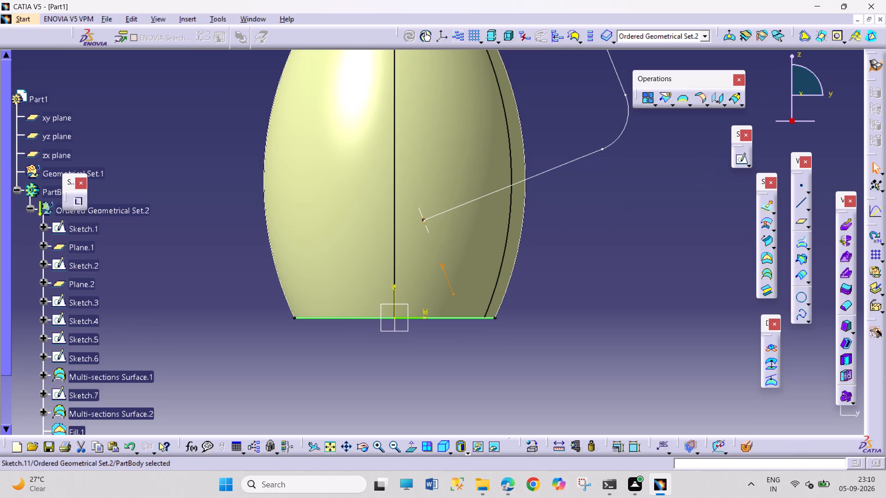
pyautogui.click(678, 232)
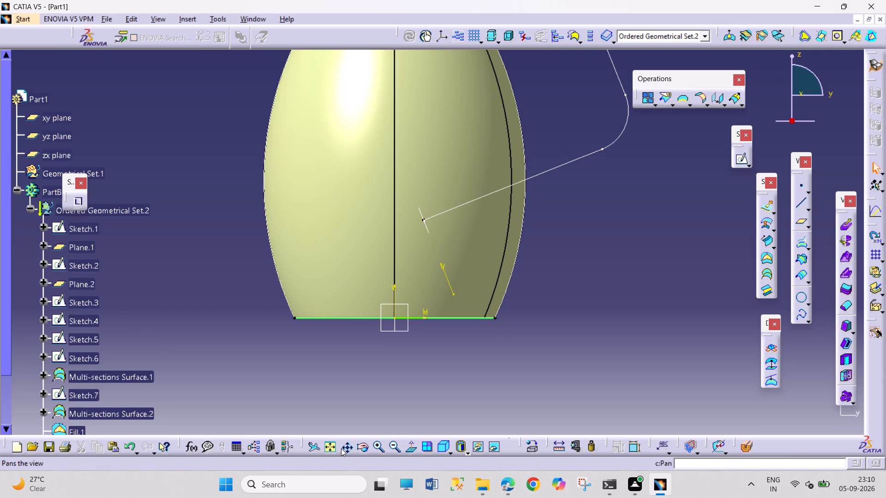
# Examine the explicit, line and circle profile types and their subtypes in the Swept Surface definition for the handle.
pyautogui.click(329, 448)
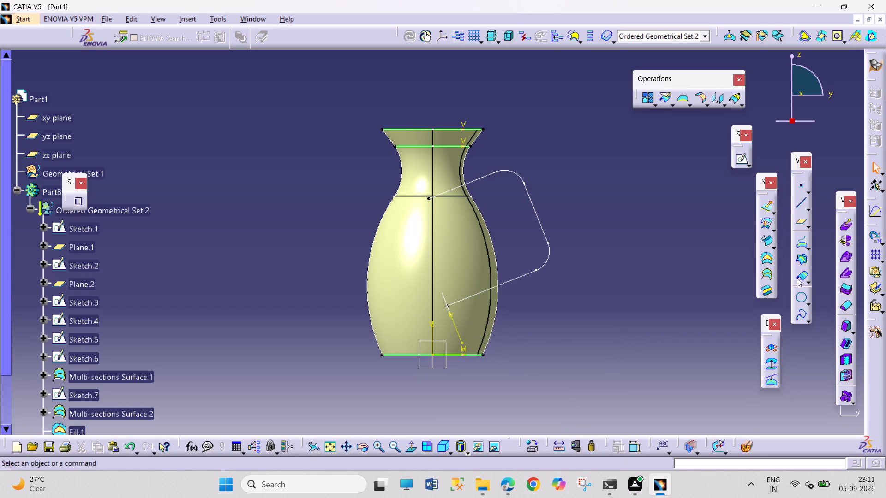
pyautogui.click(768, 245)
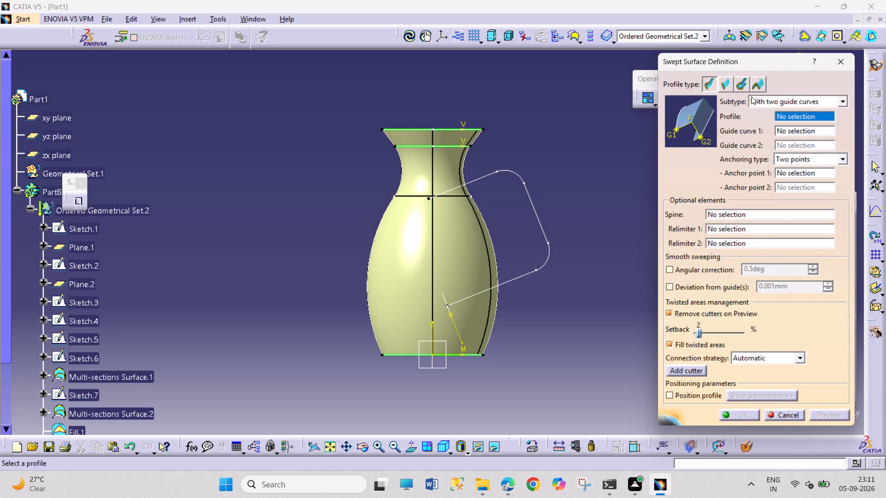
pyautogui.click(838, 103)
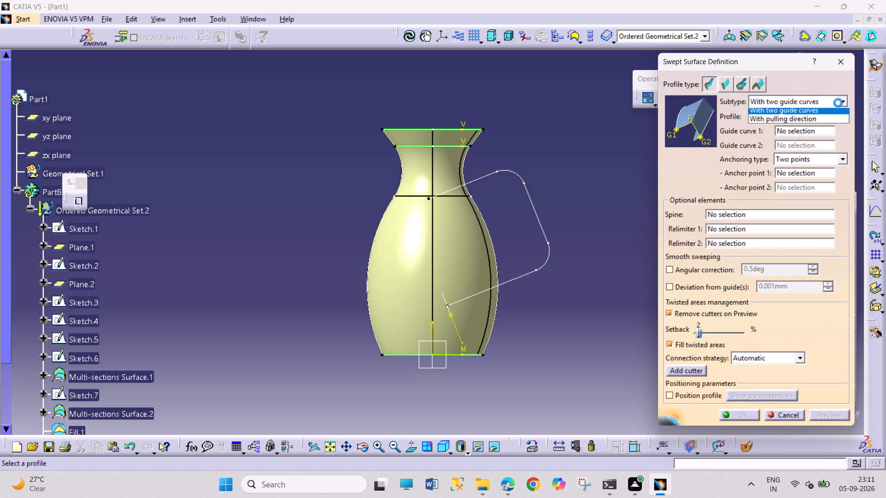
pyautogui.click(723, 79)
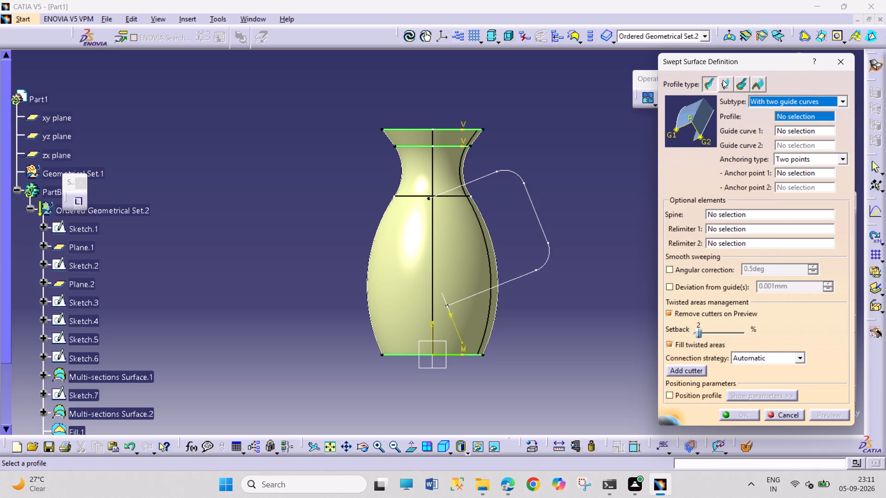
pyautogui.click(728, 82)
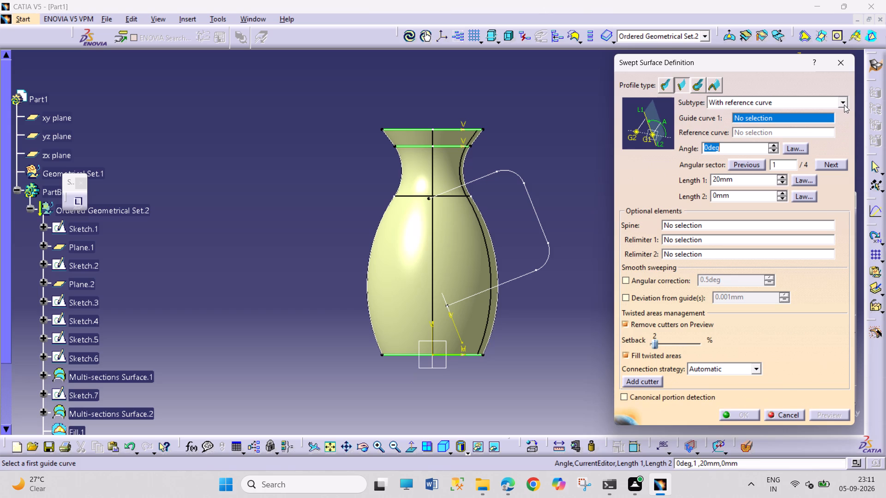
pyautogui.click(844, 105)
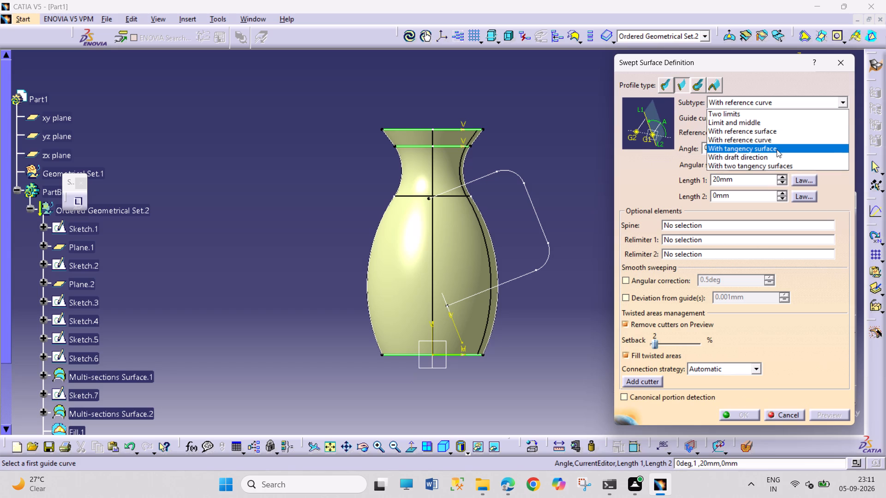
pyautogui.click(664, 86)
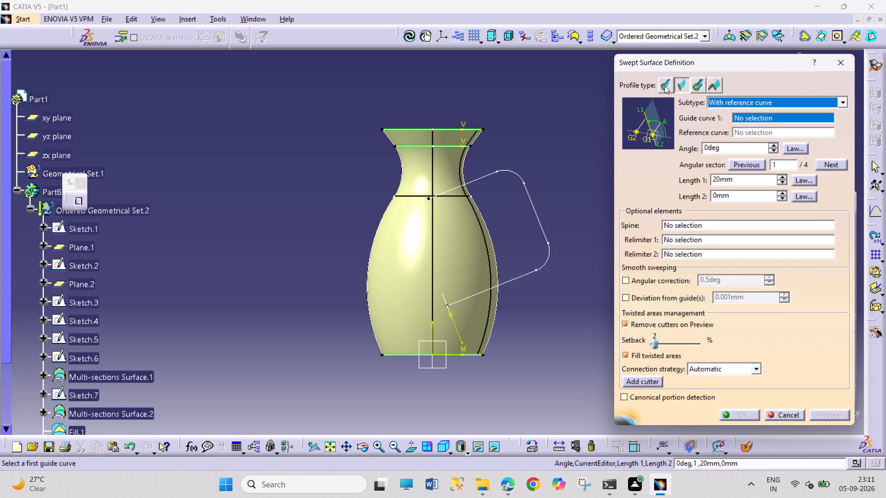
pyautogui.click(664, 86)
pyautogui.click(844, 103)
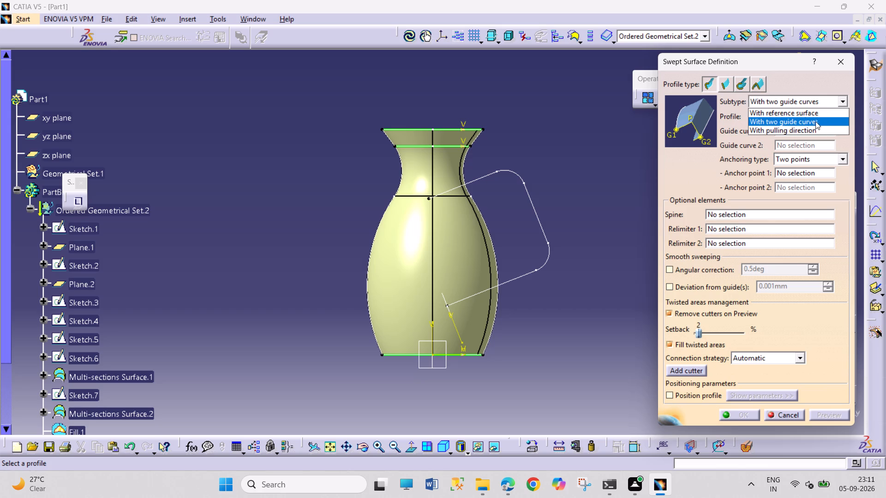
pyautogui.click(726, 83)
pyautogui.click(726, 83)
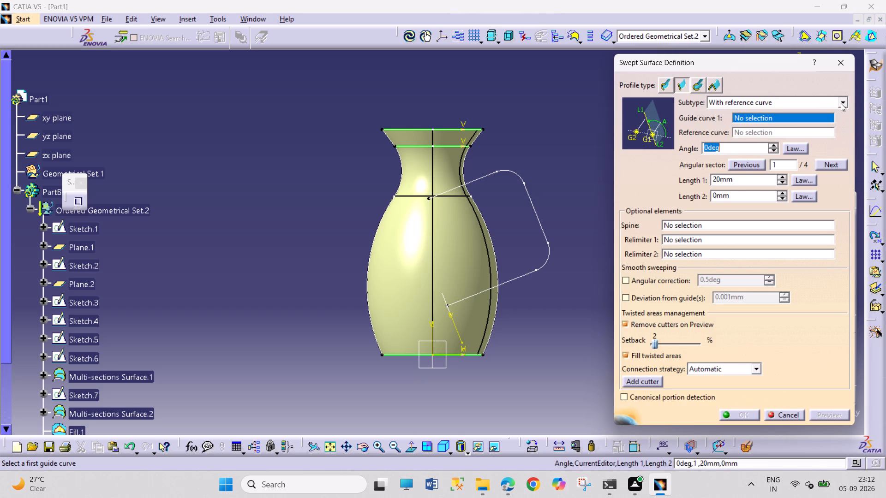
pyautogui.click(841, 103)
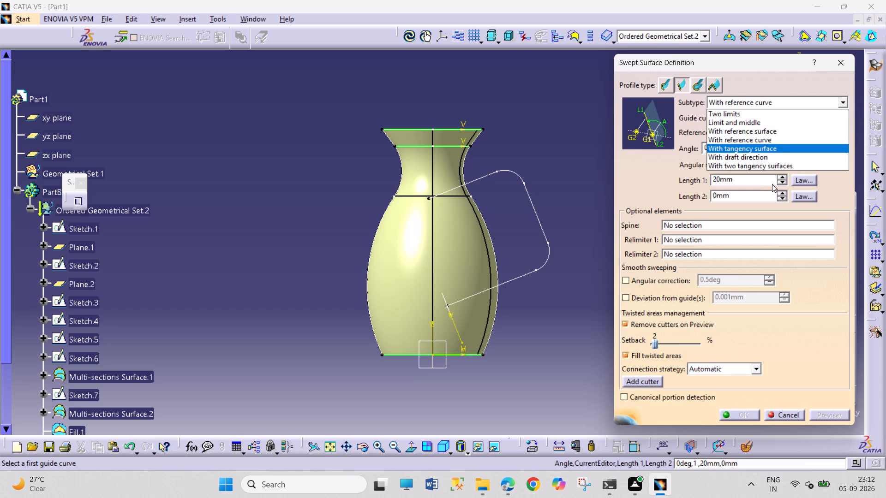
pyautogui.click(697, 79)
pyautogui.click(697, 79)
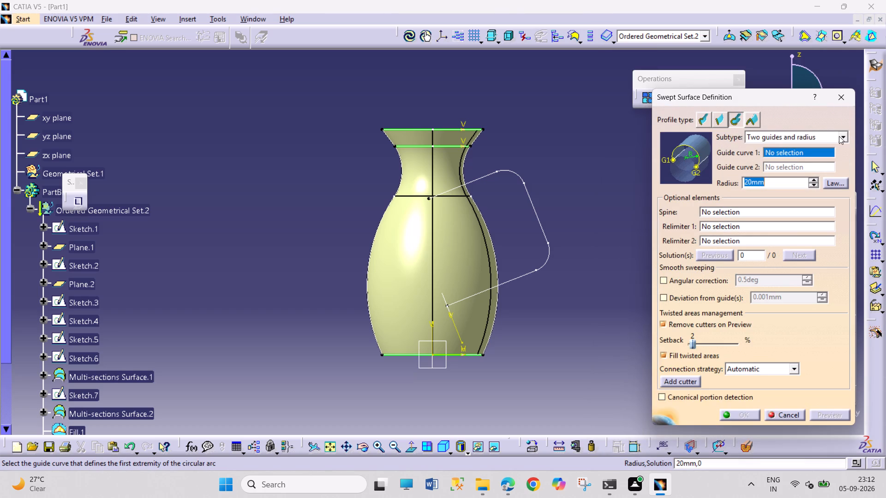
pyautogui.click(841, 133)
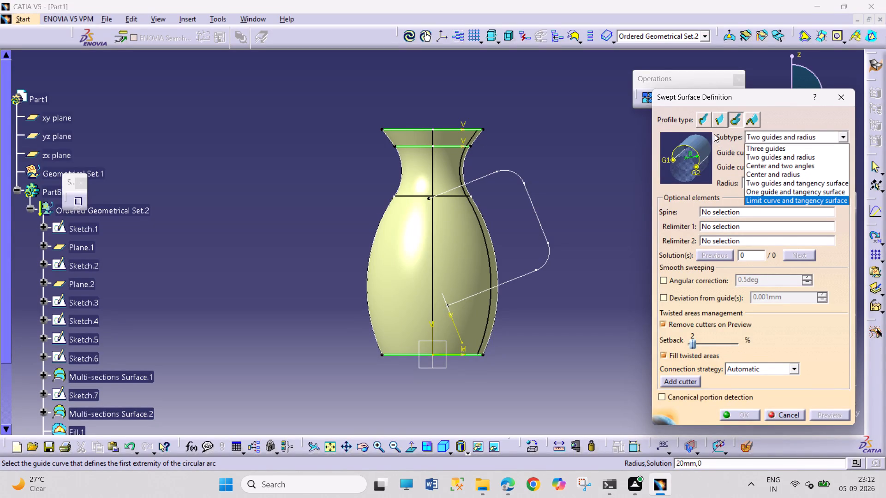
pyautogui.click(705, 121)
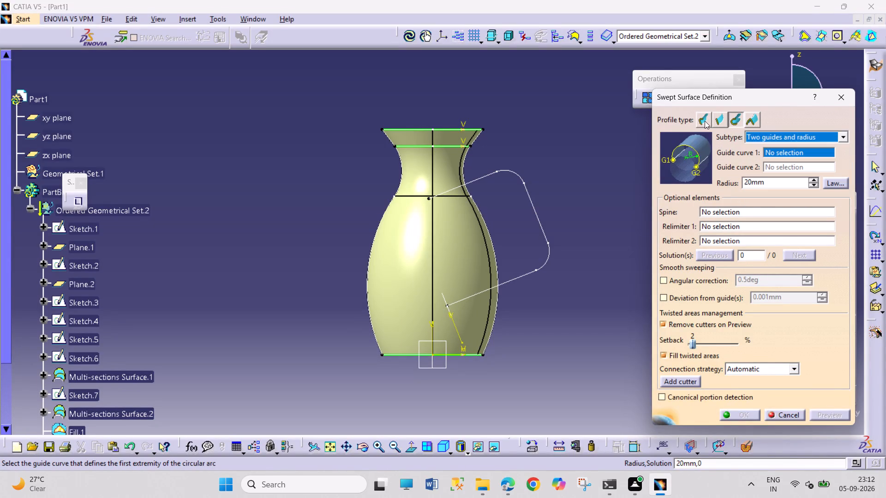
pyautogui.click(705, 123)
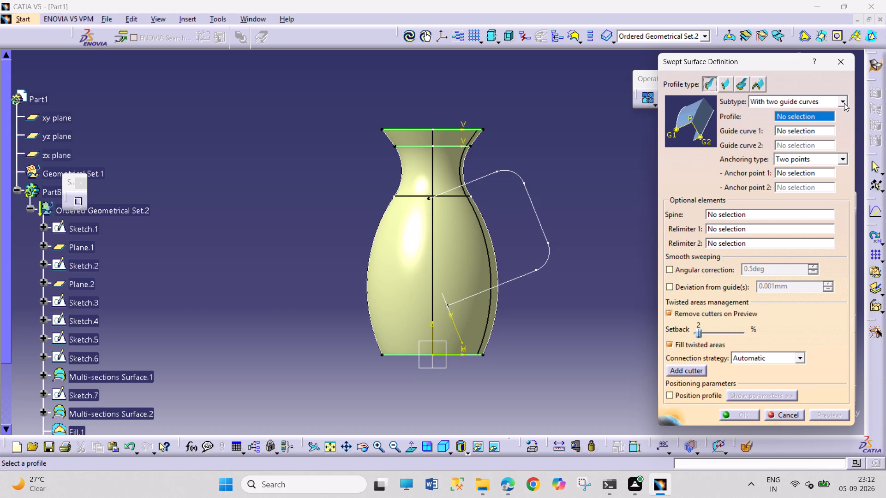
pyautogui.click(844, 103)
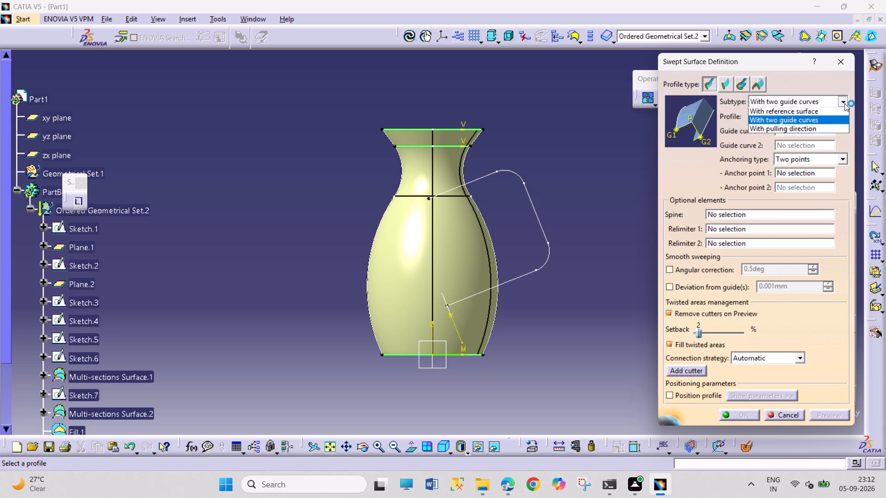
pyautogui.click(726, 82)
pyautogui.click(726, 82)
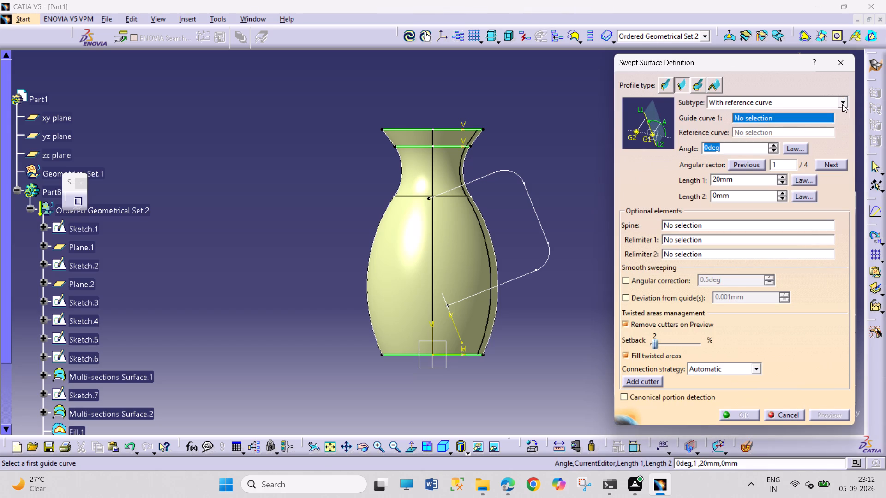
pyautogui.click(842, 104)
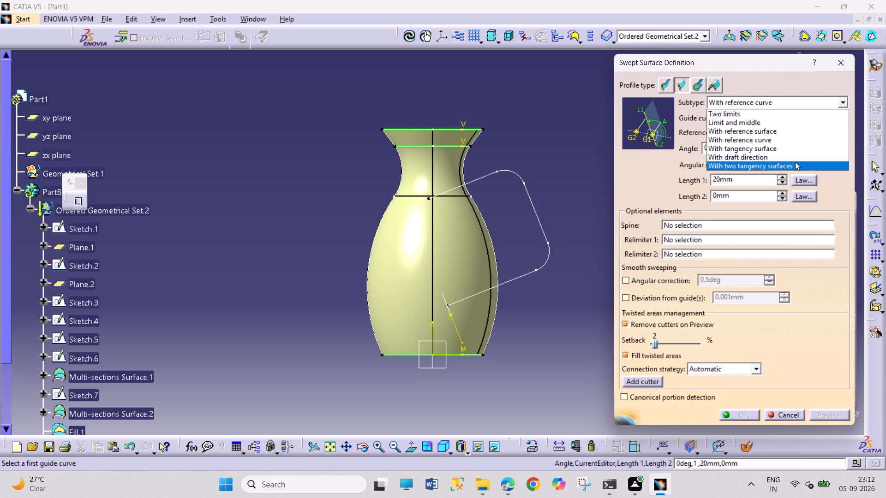
pyautogui.click(844, 101)
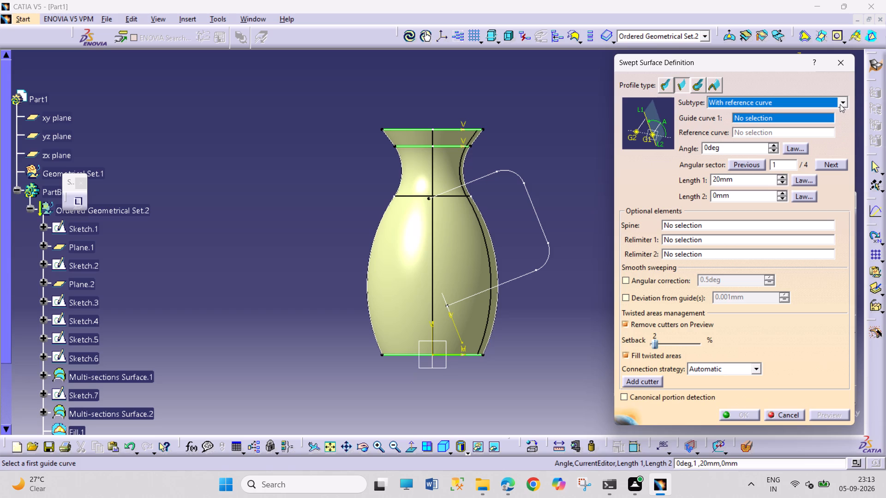
pyautogui.click(700, 85)
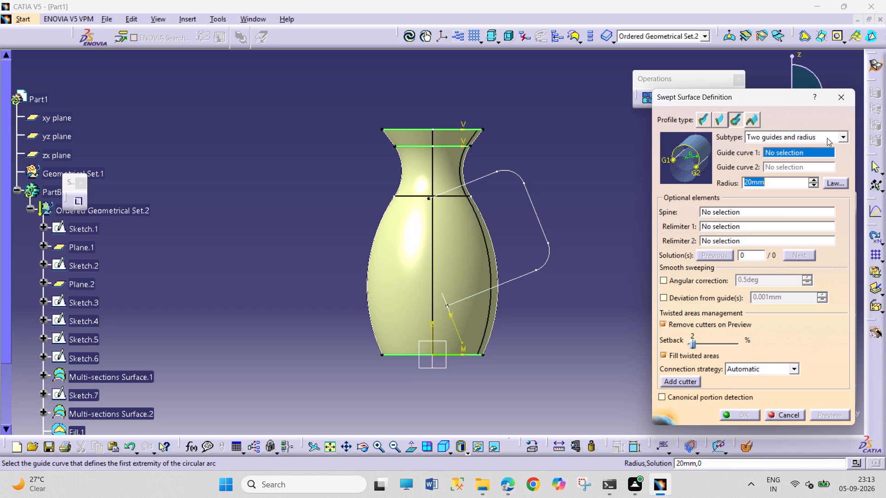
pyautogui.click(840, 139)
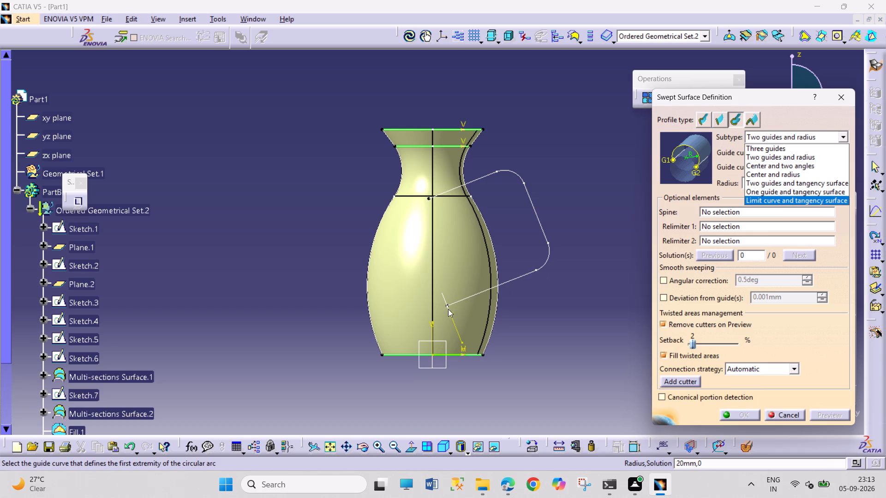
pyautogui.click(776, 414)
pyautogui.click(777, 414)
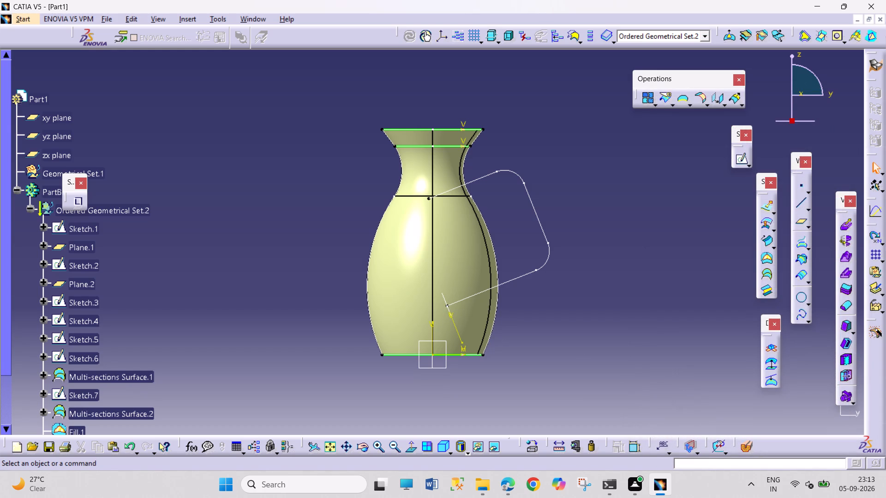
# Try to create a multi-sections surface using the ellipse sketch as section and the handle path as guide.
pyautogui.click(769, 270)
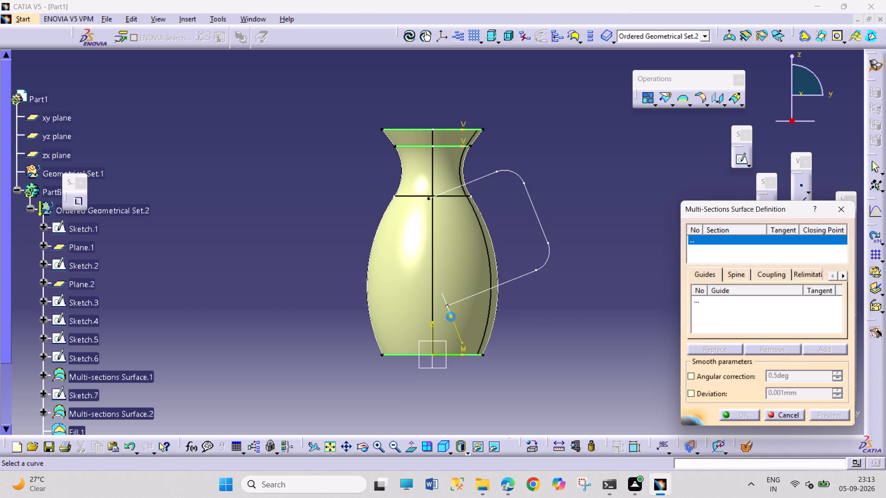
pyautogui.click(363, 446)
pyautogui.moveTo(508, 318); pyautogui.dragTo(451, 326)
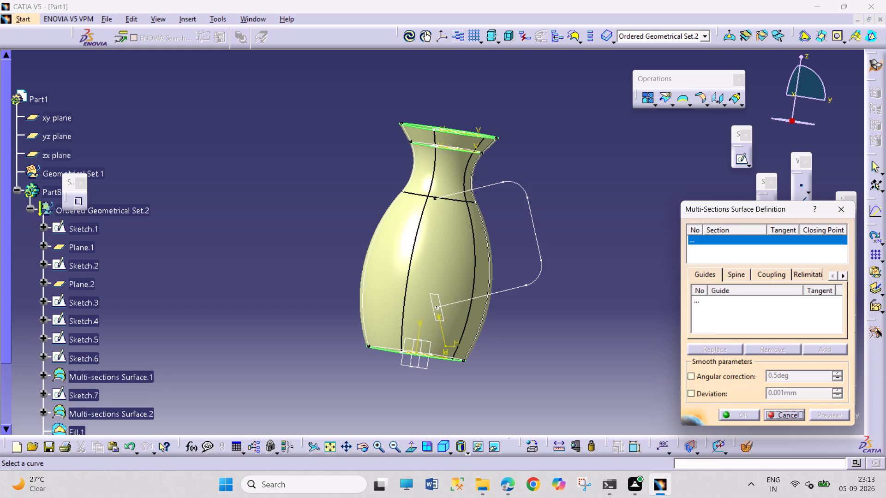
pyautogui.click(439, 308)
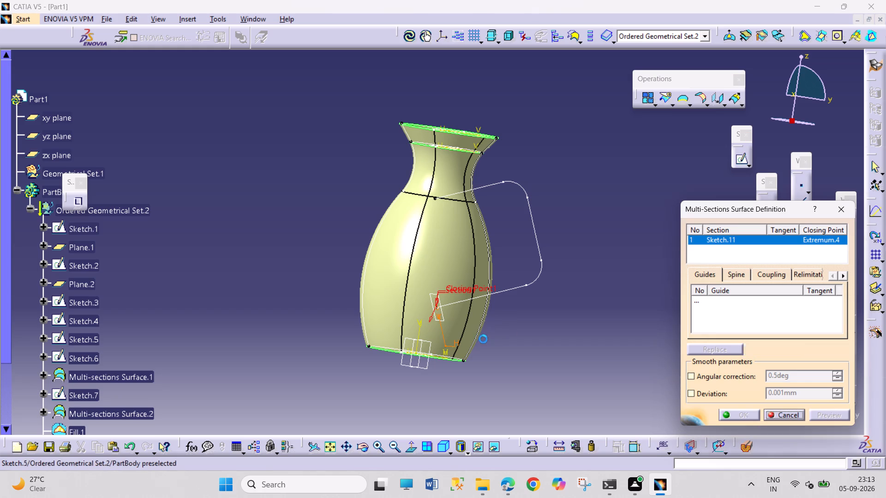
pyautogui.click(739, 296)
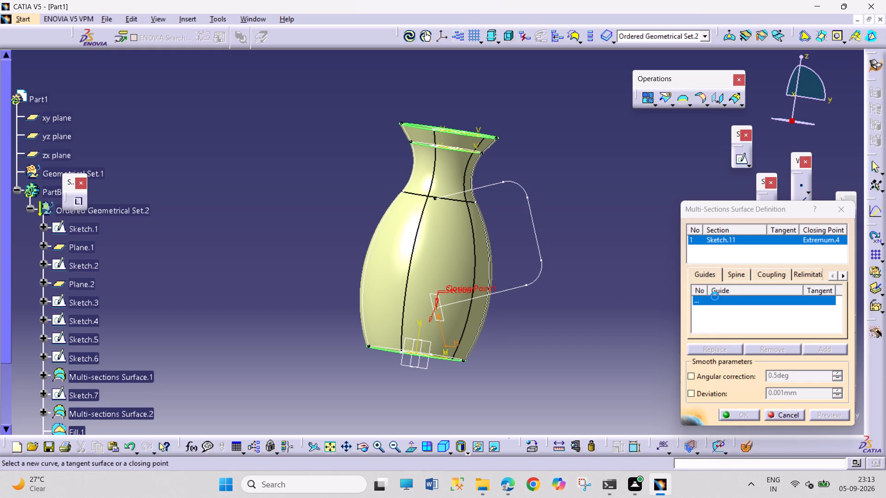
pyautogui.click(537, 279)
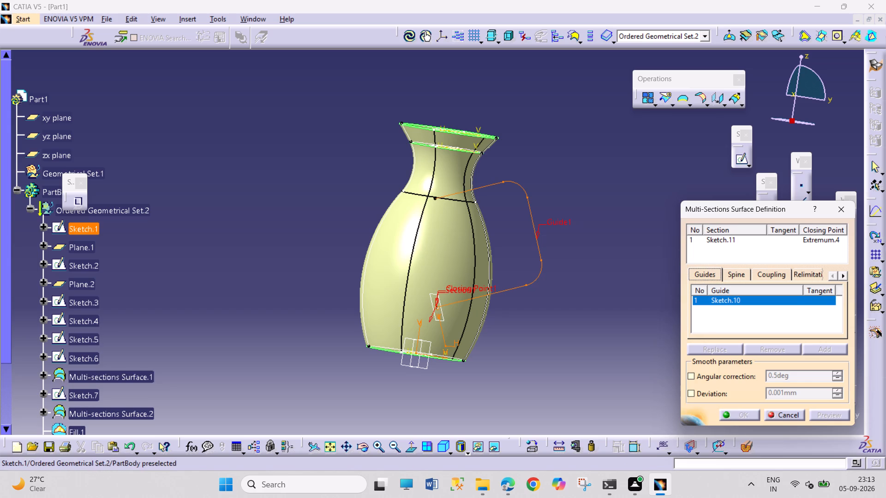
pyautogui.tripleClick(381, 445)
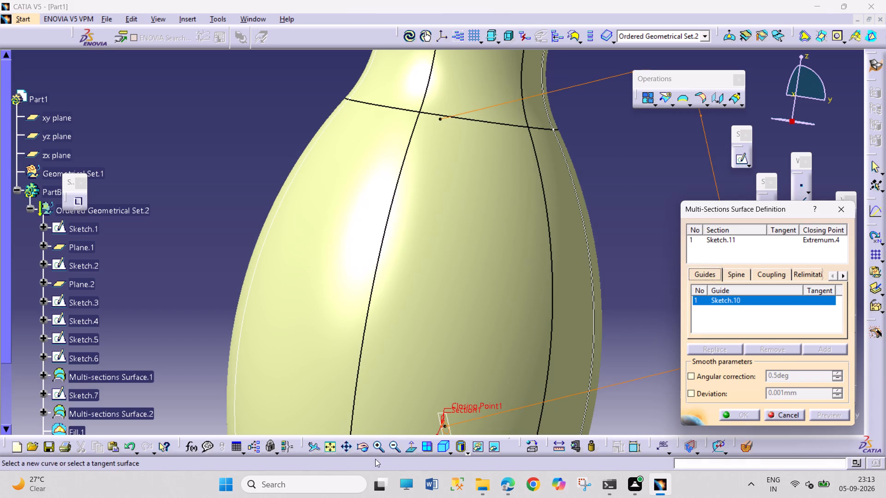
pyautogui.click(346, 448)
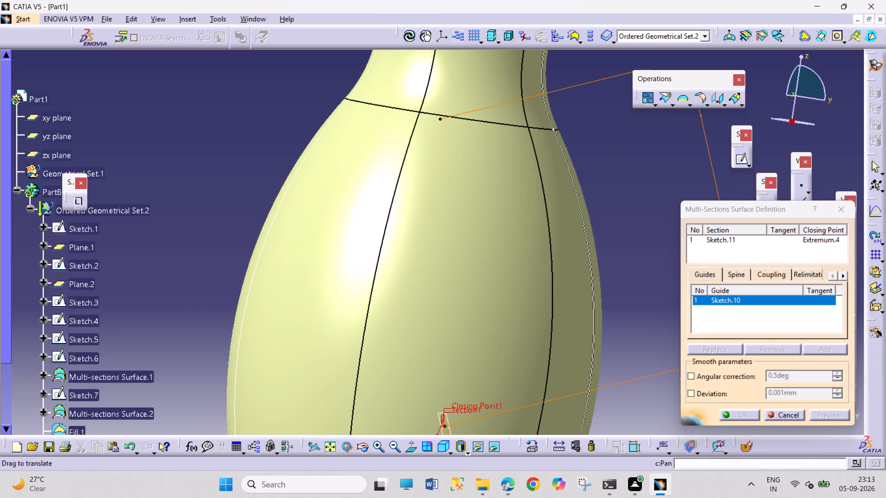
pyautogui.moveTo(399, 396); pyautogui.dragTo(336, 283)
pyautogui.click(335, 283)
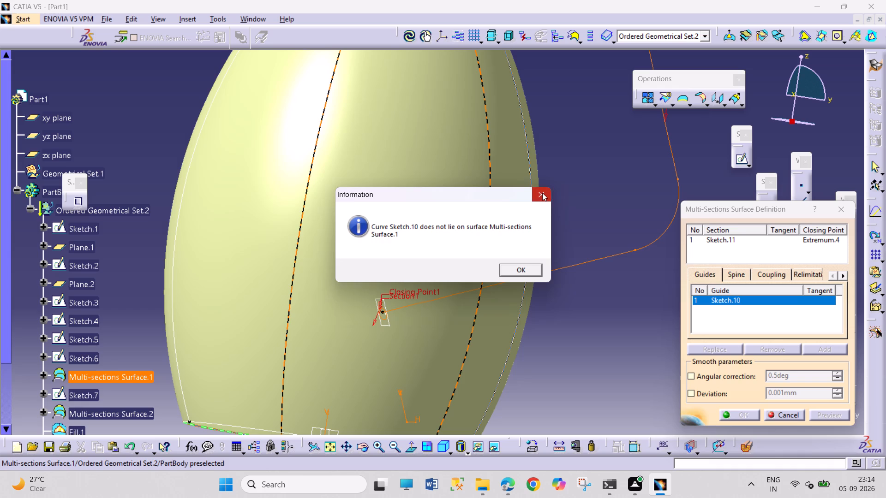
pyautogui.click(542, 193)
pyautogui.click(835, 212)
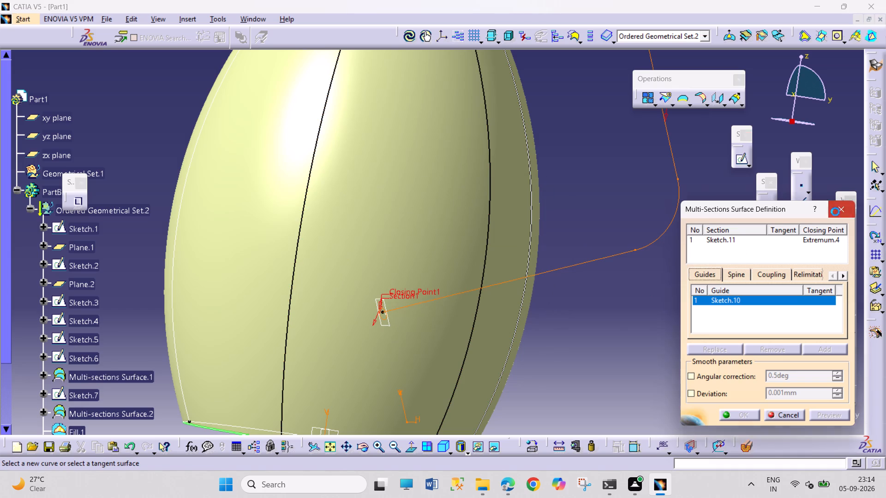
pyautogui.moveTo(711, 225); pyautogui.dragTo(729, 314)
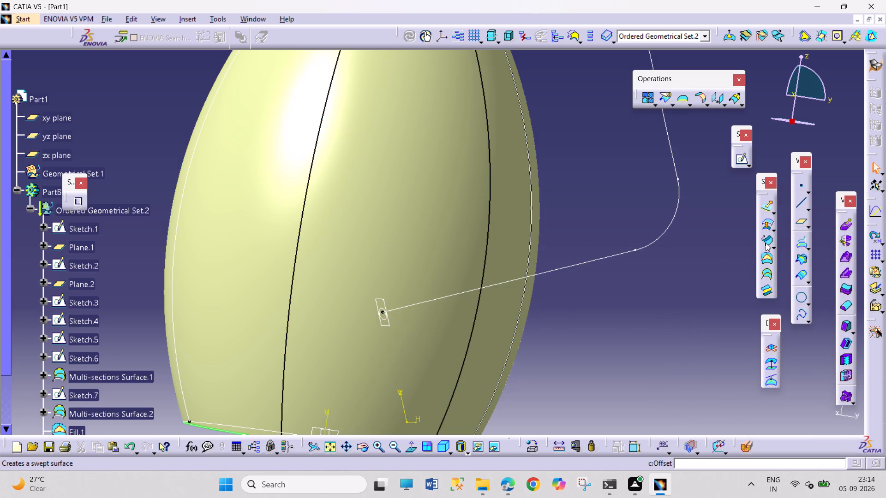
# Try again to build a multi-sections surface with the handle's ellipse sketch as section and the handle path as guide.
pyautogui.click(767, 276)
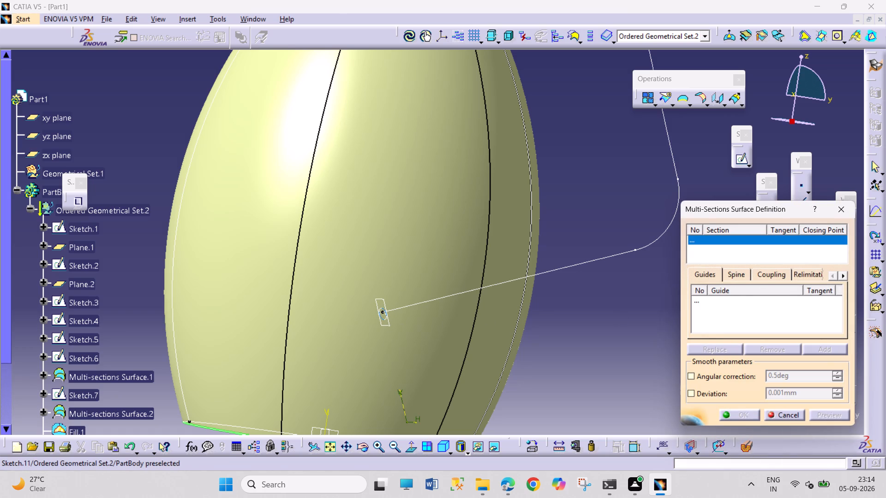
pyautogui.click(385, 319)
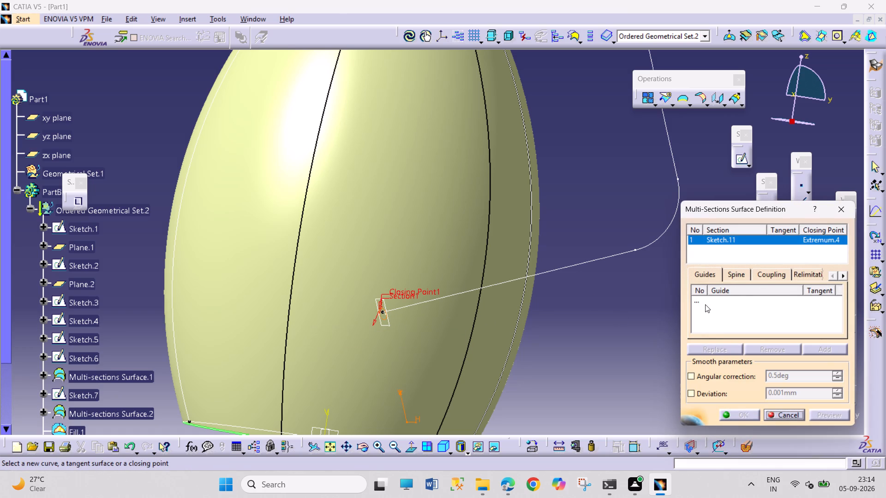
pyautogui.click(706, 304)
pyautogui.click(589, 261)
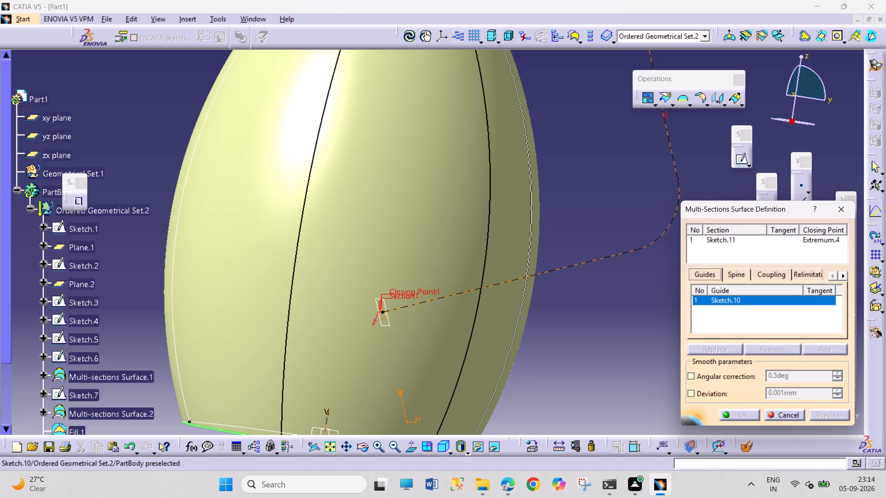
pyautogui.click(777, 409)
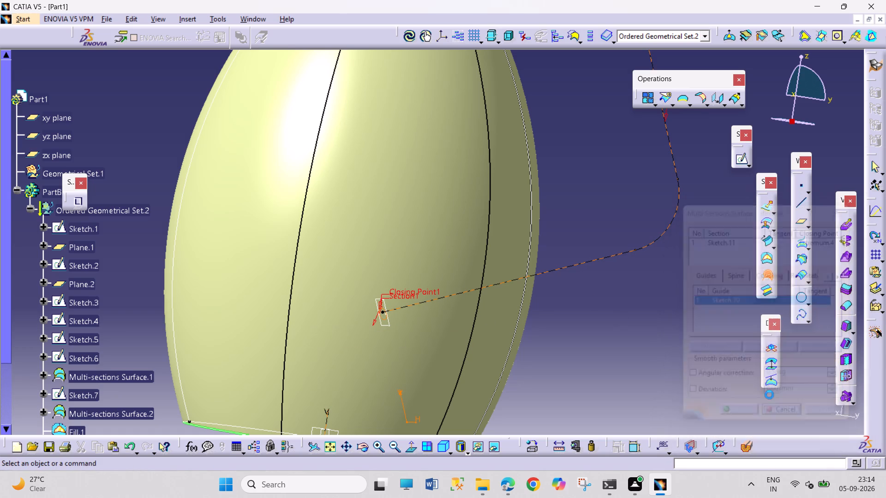
# Examine the explicit, line, circle and conic profile types and their subtypes in the Swept Surface definition.
pyautogui.click(768, 242)
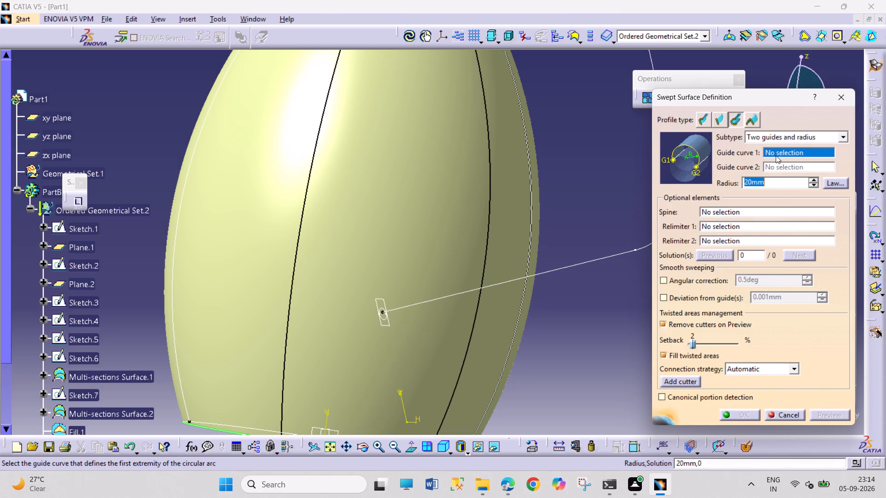
pyautogui.click(705, 117)
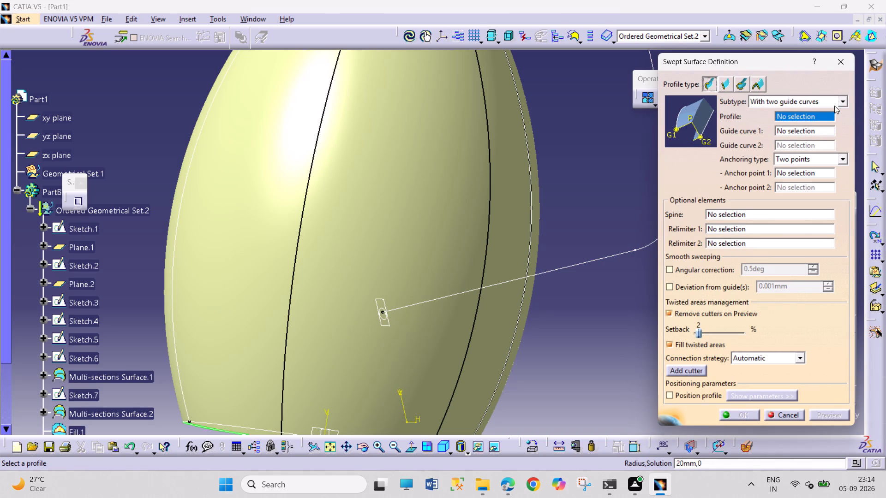
pyautogui.click(844, 102)
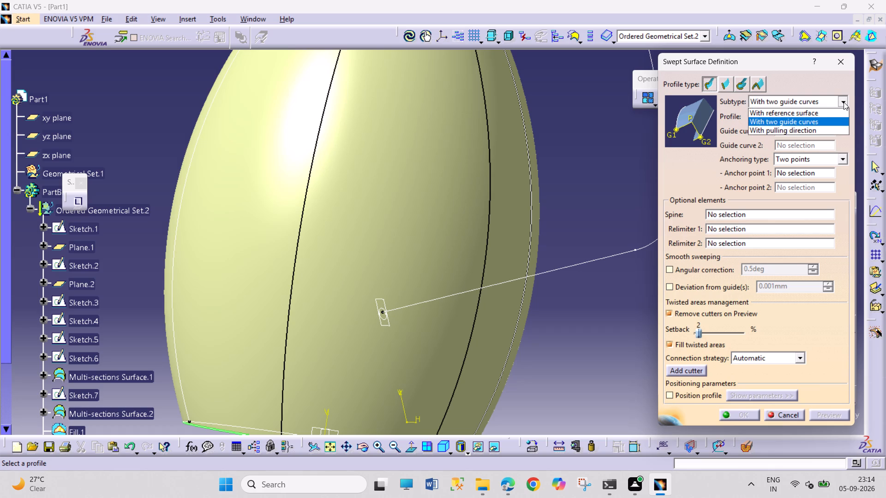
pyautogui.click(723, 86)
pyautogui.click(723, 86)
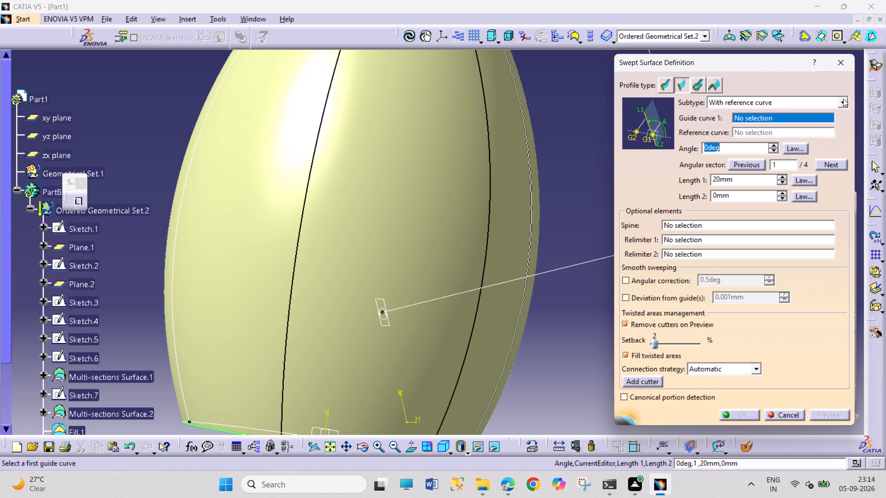
pyautogui.click(843, 99)
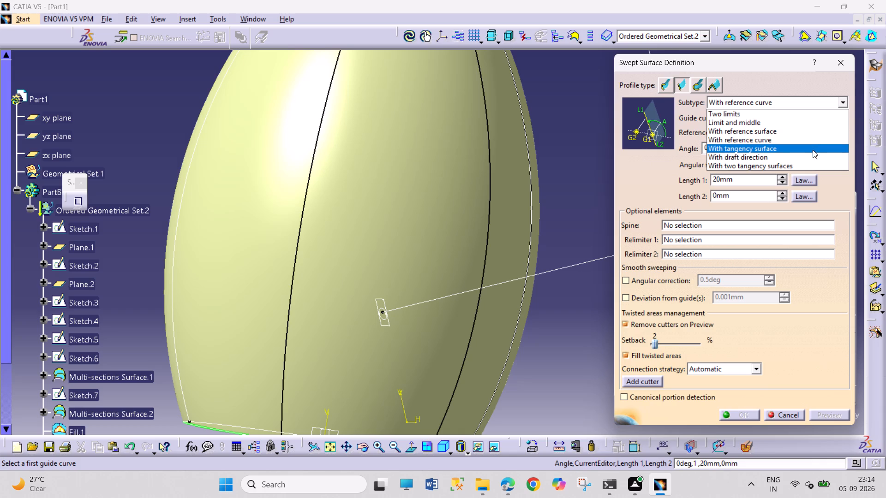
pyautogui.click(699, 86)
pyautogui.click(699, 86)
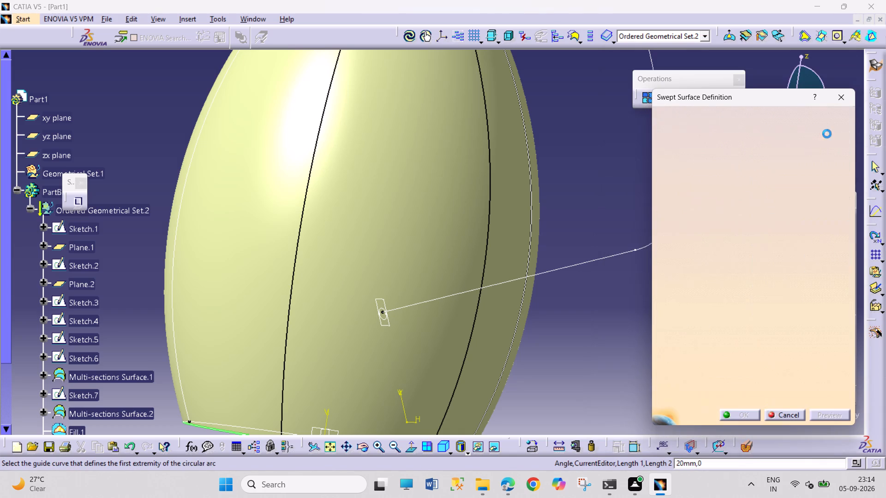
pyautogui.click(845, 131)
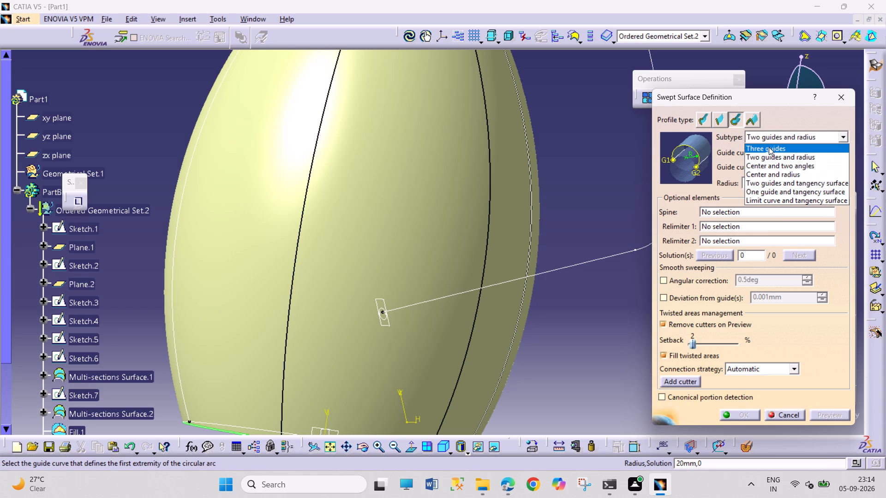
pyautogui.click(754, 119)
pyautogui.click(754, 119)
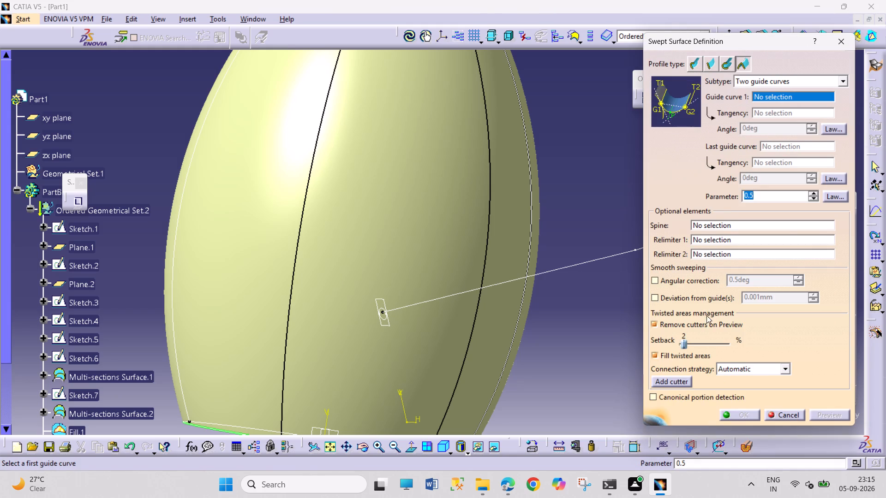
pyautogui.click(774, 411)
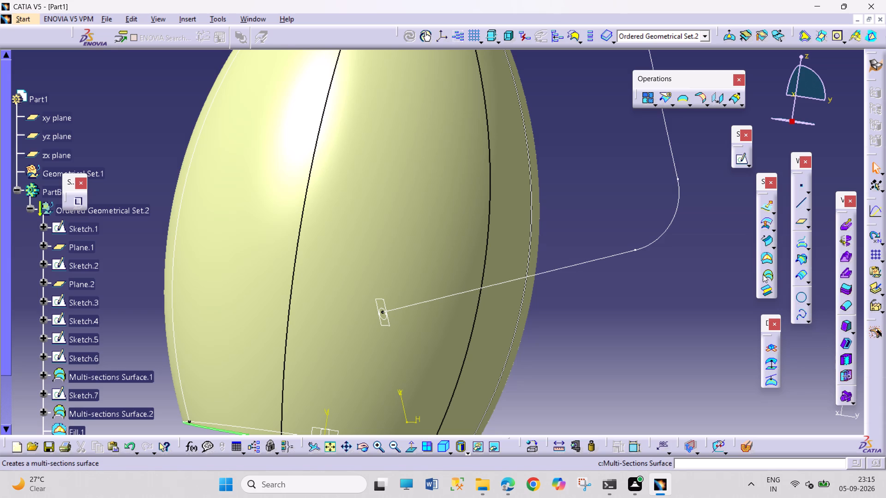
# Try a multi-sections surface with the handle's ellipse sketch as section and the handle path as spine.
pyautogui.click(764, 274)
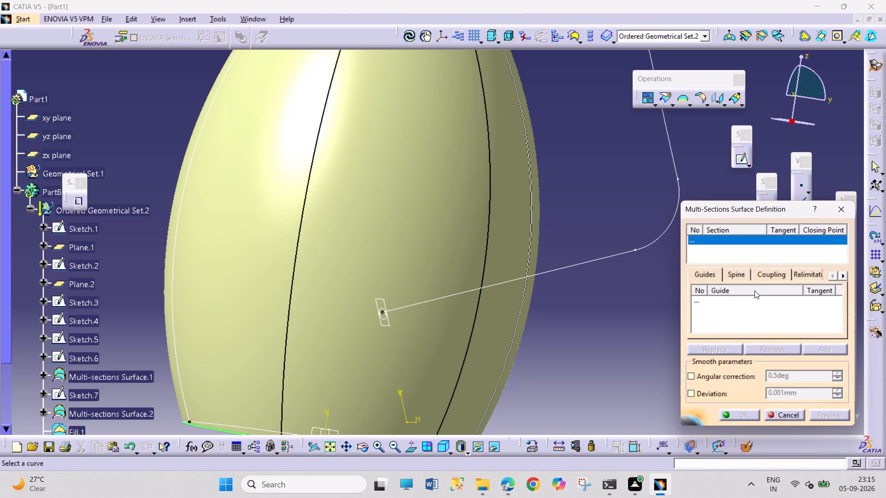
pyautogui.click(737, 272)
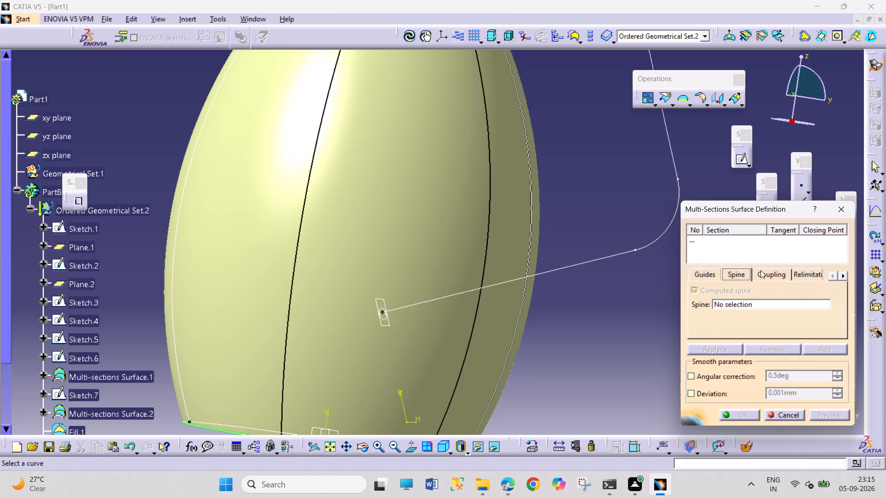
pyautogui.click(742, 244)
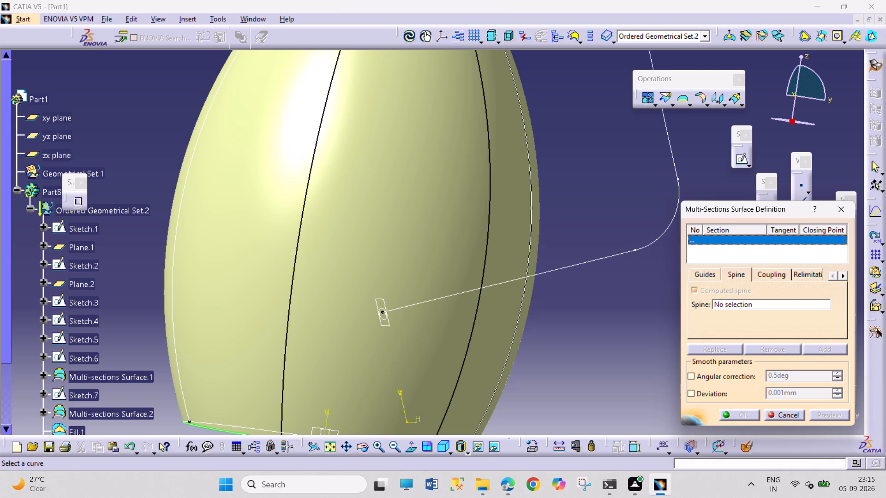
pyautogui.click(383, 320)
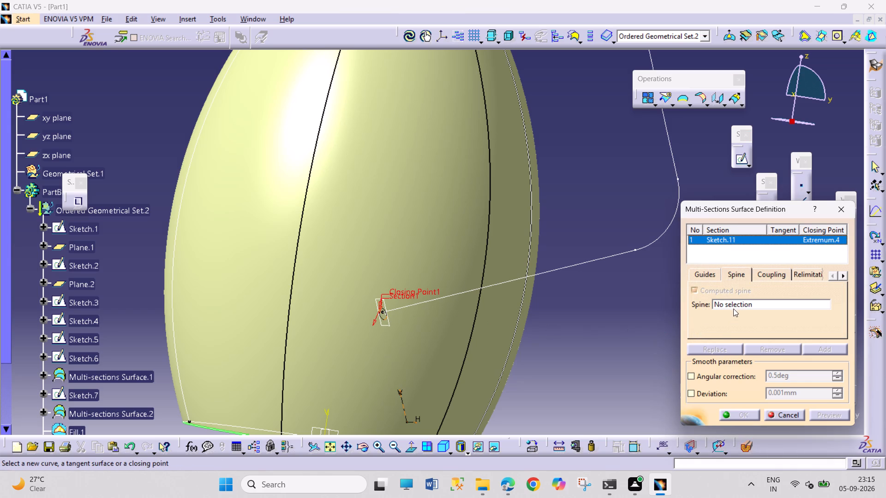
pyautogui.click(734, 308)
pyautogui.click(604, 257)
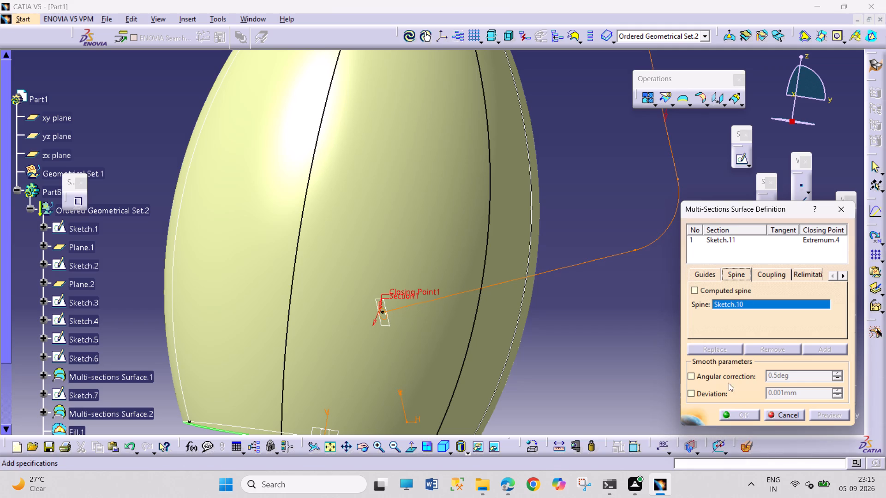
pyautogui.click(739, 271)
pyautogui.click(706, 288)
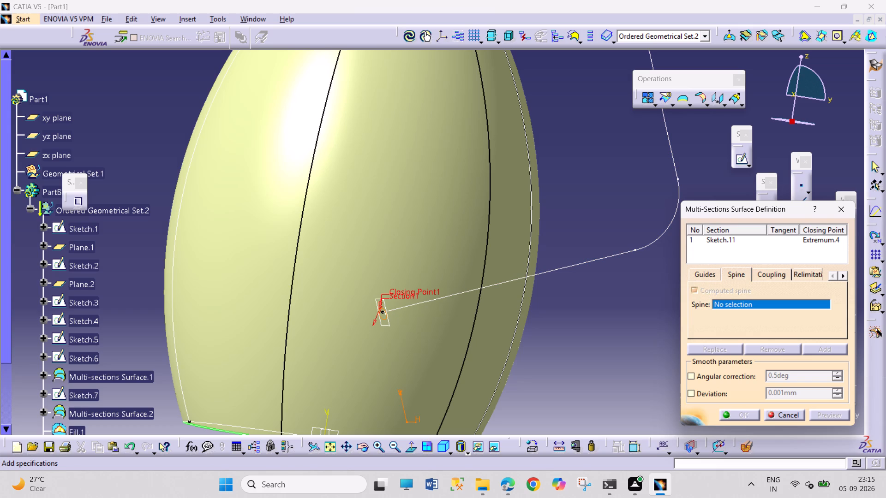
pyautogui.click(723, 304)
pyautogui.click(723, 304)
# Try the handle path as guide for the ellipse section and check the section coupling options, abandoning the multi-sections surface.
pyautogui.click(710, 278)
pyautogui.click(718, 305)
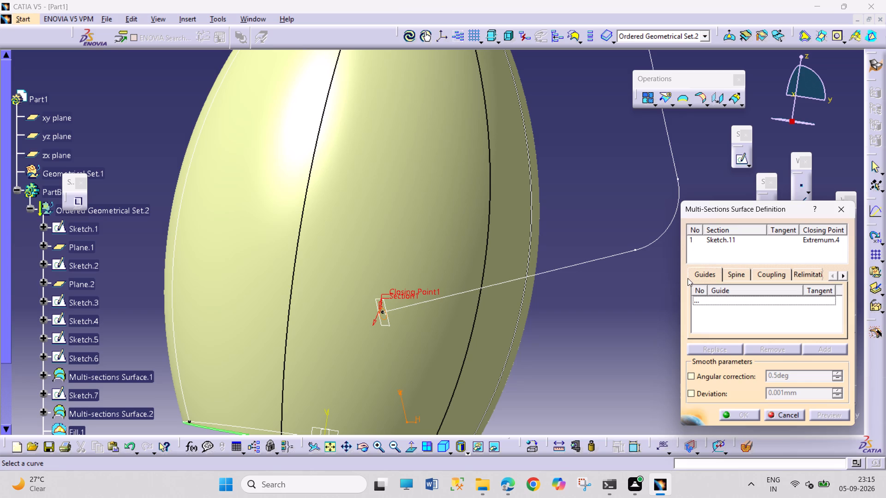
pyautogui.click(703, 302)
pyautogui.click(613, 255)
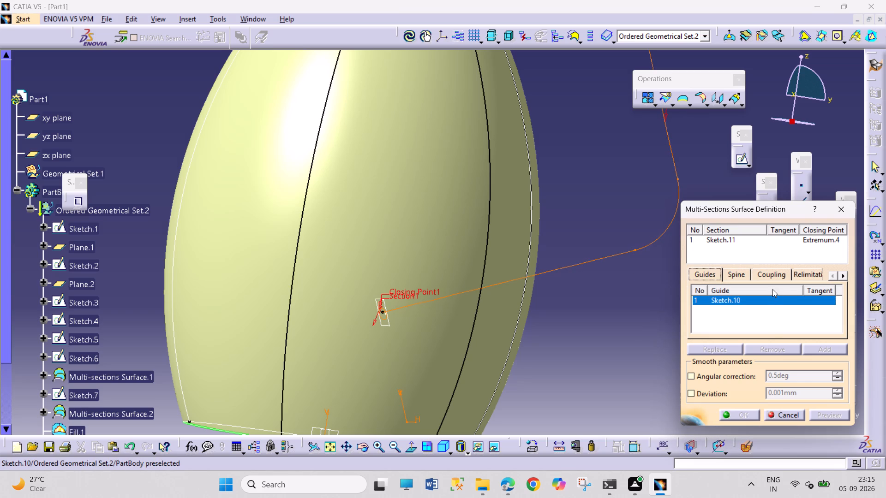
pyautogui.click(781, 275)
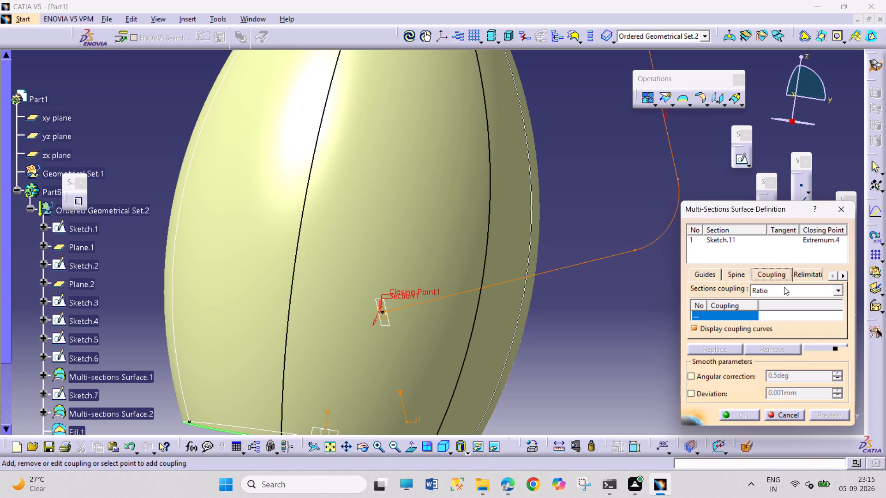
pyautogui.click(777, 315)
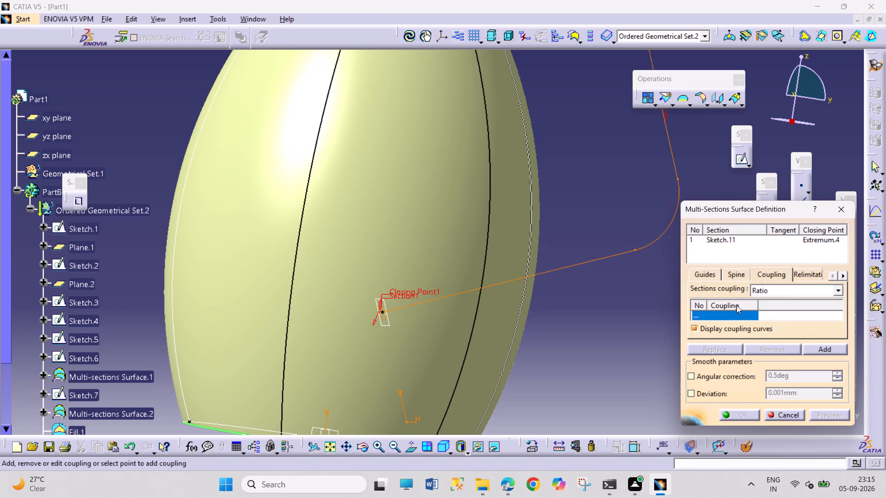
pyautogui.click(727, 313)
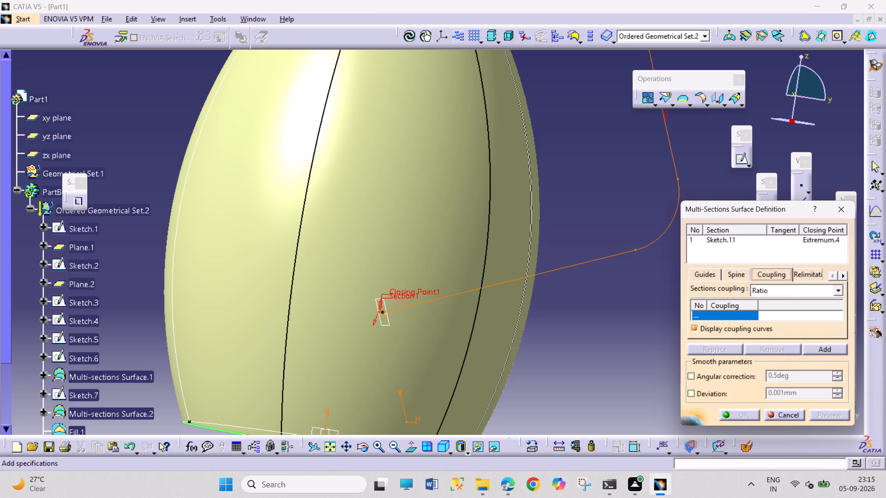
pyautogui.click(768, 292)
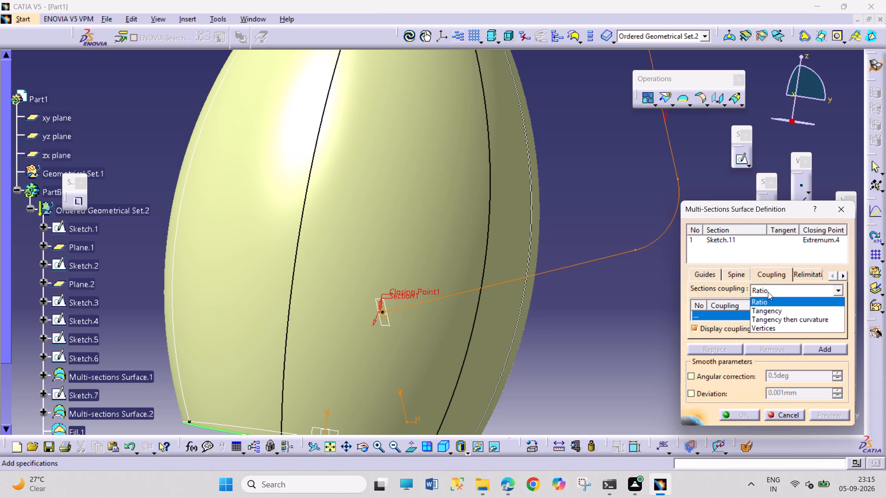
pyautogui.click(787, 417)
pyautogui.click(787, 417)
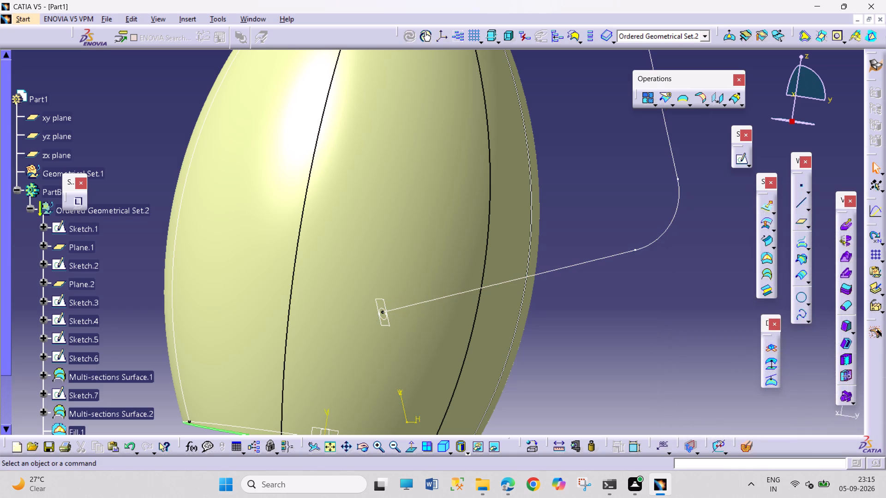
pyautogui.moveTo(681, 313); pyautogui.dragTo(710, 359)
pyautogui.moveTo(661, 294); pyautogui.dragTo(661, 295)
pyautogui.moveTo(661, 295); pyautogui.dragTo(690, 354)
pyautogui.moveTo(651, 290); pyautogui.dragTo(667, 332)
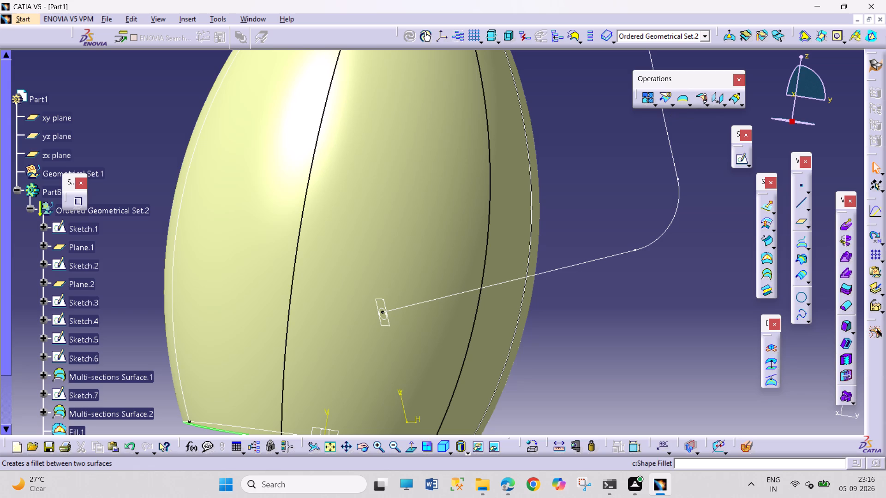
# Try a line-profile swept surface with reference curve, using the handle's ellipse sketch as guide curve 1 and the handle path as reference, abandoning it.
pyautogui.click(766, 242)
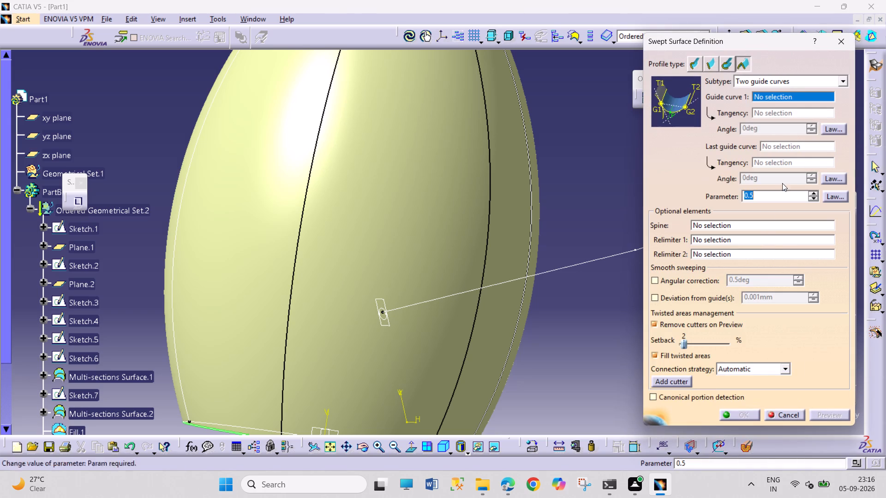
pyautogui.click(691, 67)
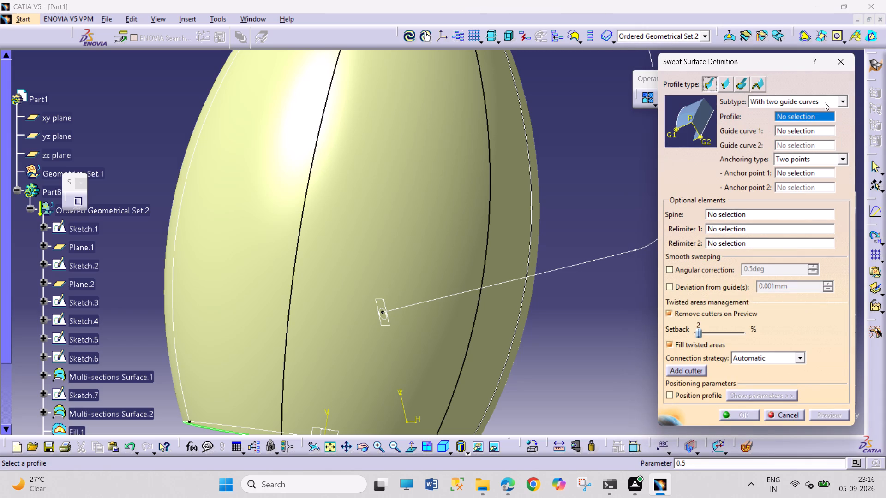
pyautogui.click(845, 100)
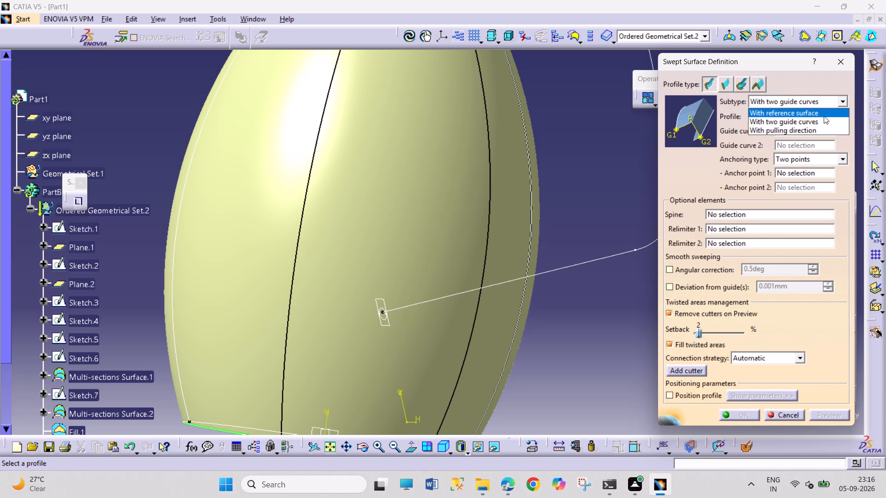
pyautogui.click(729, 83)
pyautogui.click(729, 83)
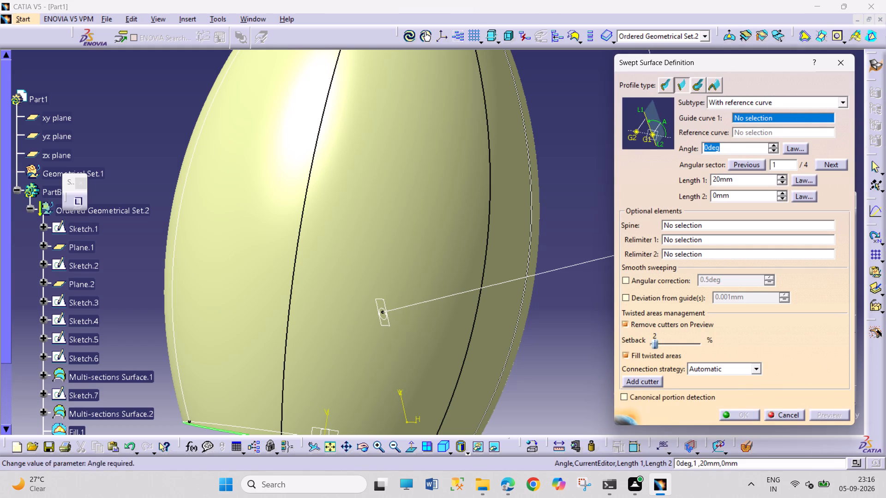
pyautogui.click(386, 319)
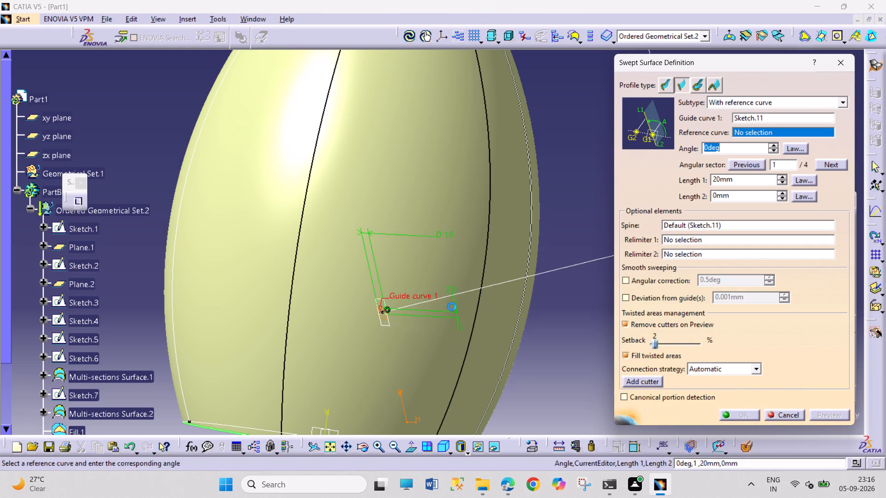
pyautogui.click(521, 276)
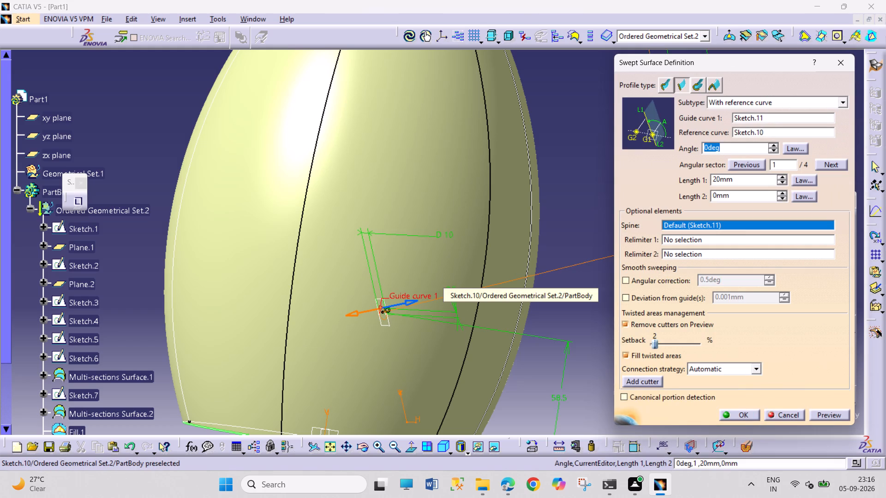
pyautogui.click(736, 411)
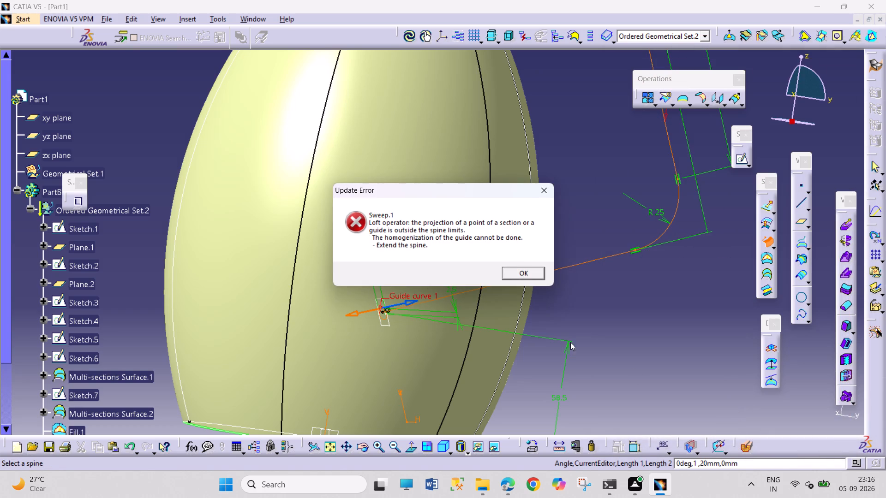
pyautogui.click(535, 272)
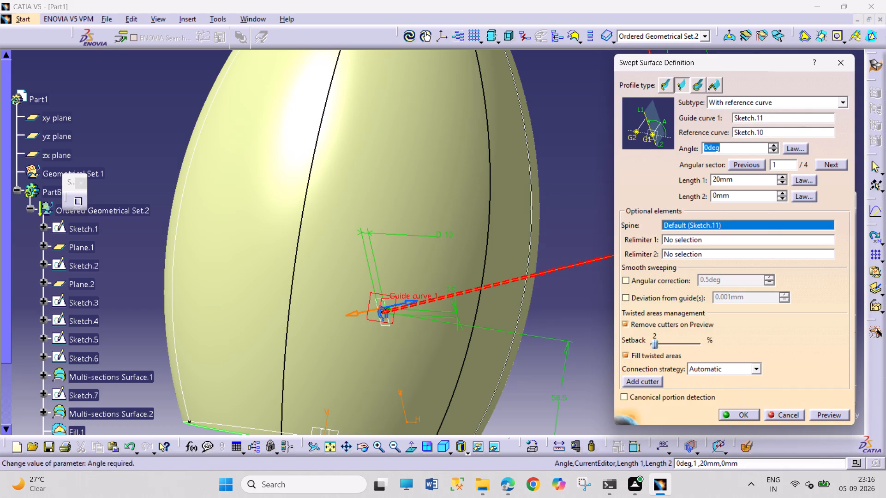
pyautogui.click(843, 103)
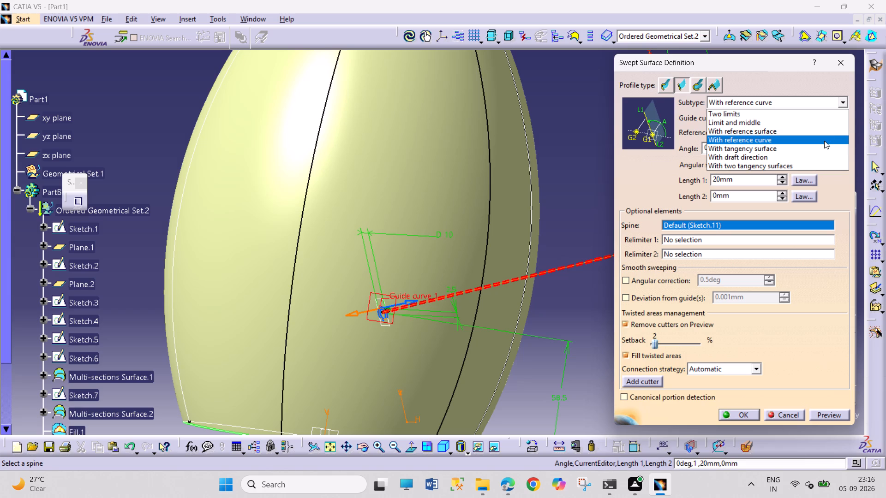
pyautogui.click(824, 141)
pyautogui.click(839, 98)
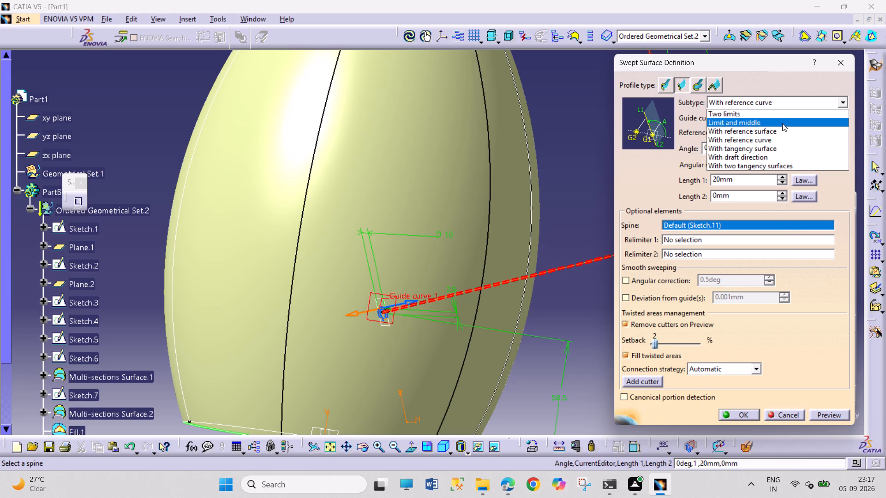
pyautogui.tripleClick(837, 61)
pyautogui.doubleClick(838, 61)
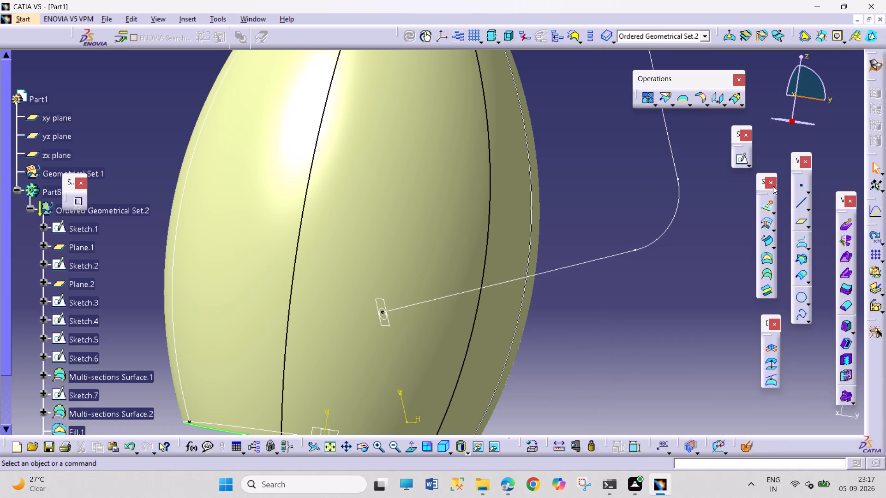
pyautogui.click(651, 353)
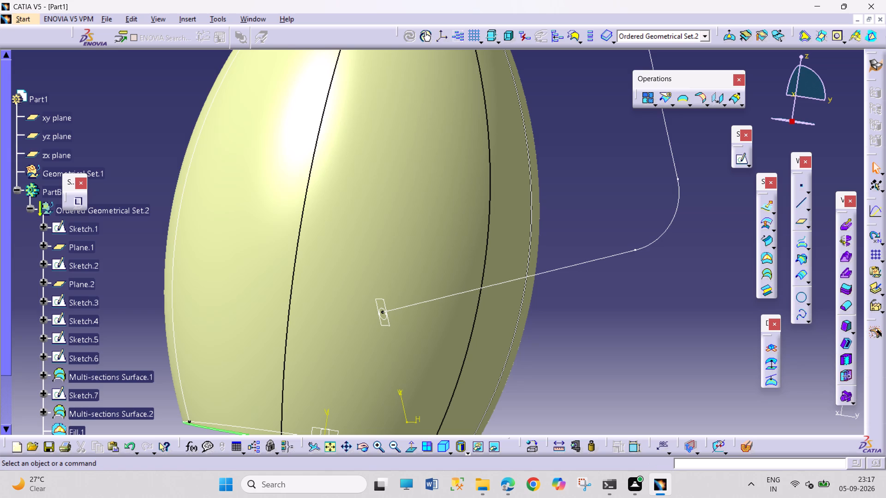
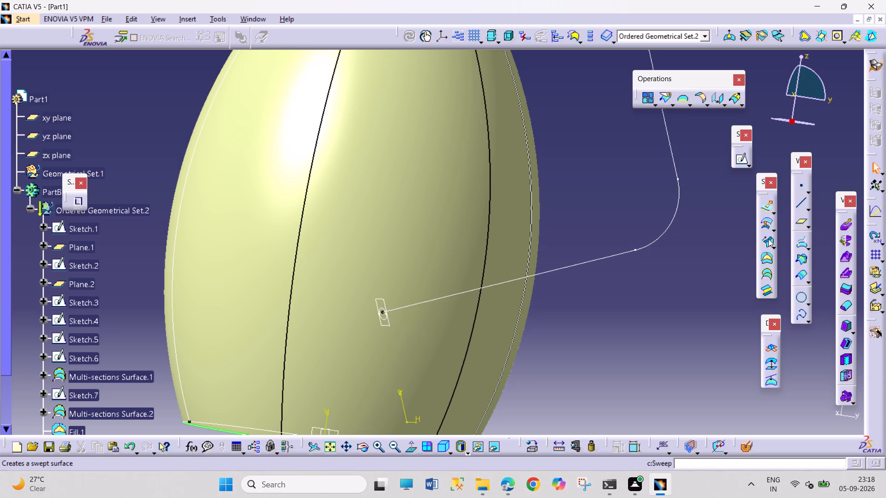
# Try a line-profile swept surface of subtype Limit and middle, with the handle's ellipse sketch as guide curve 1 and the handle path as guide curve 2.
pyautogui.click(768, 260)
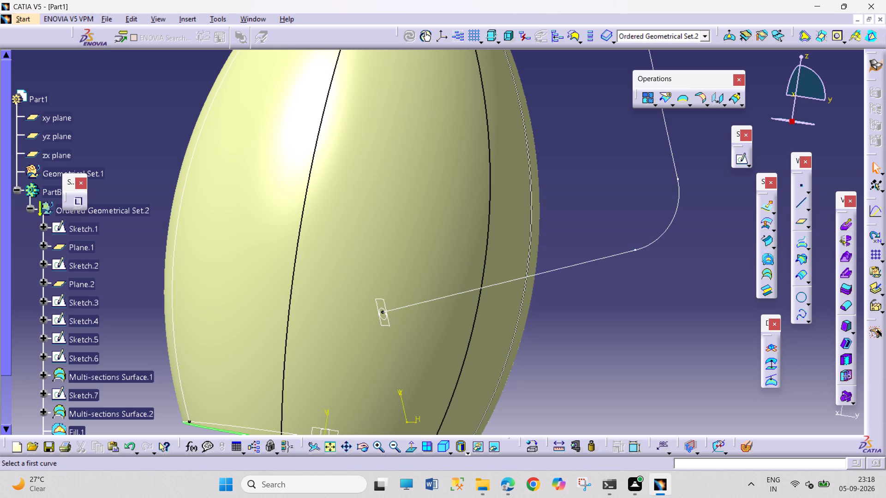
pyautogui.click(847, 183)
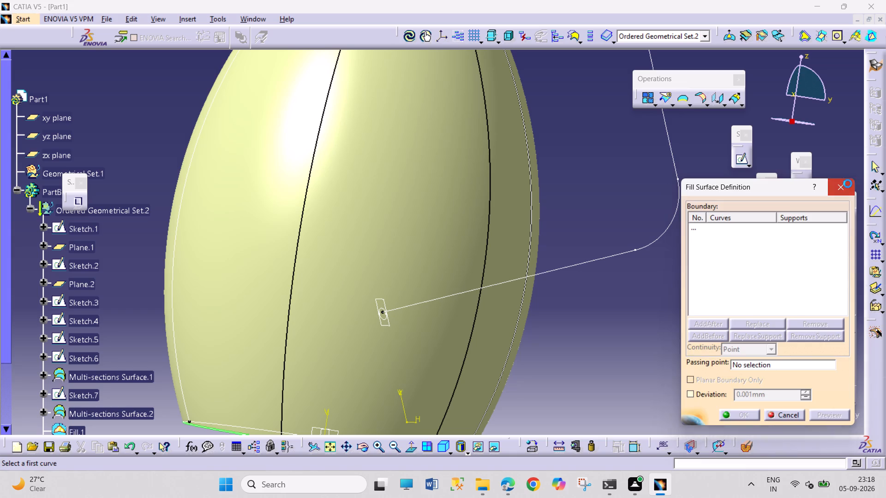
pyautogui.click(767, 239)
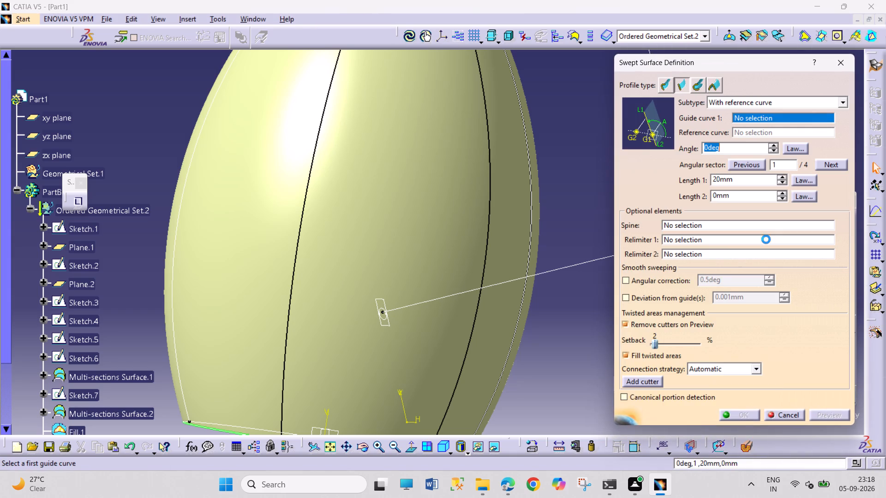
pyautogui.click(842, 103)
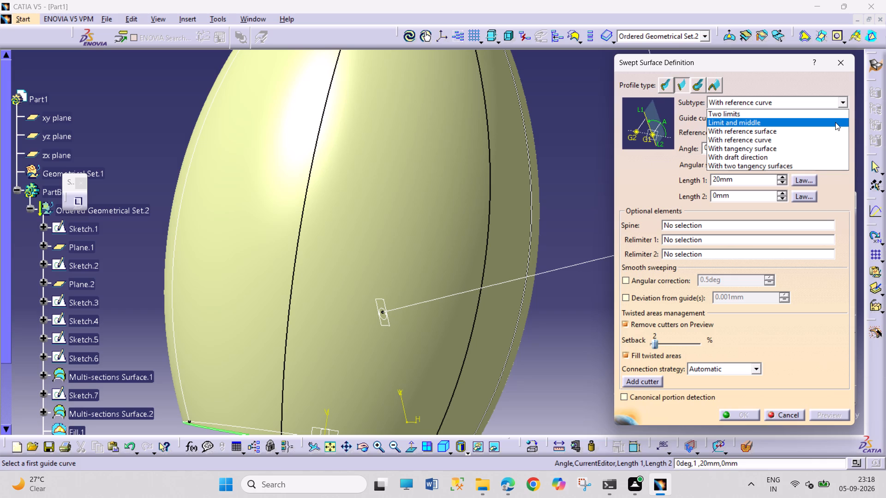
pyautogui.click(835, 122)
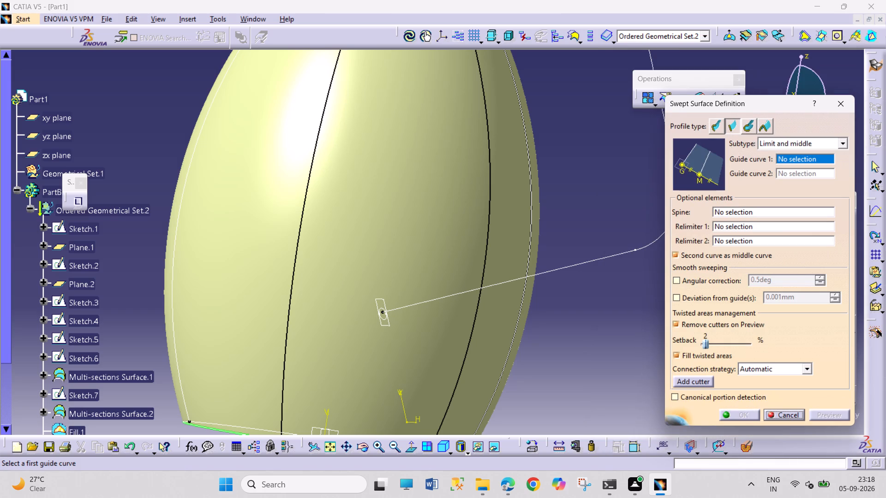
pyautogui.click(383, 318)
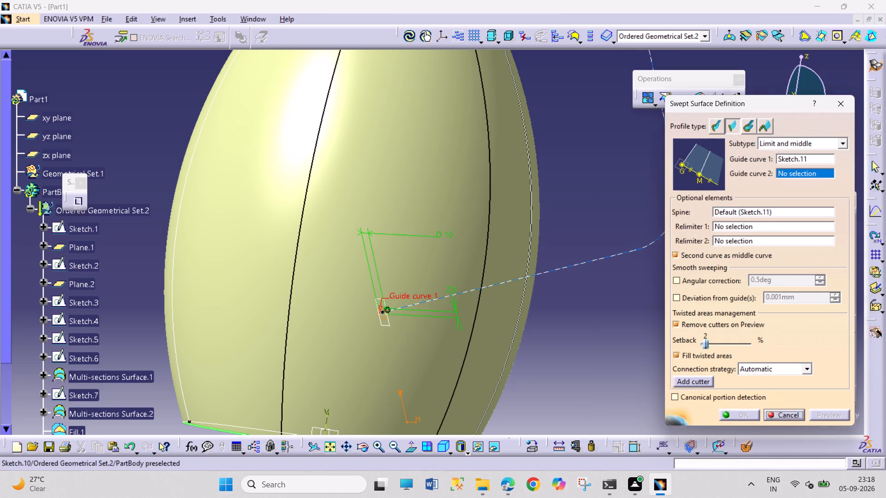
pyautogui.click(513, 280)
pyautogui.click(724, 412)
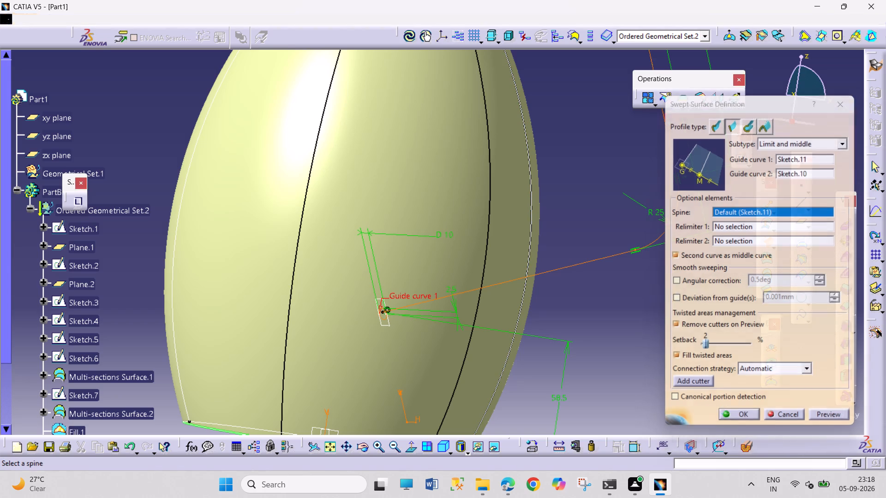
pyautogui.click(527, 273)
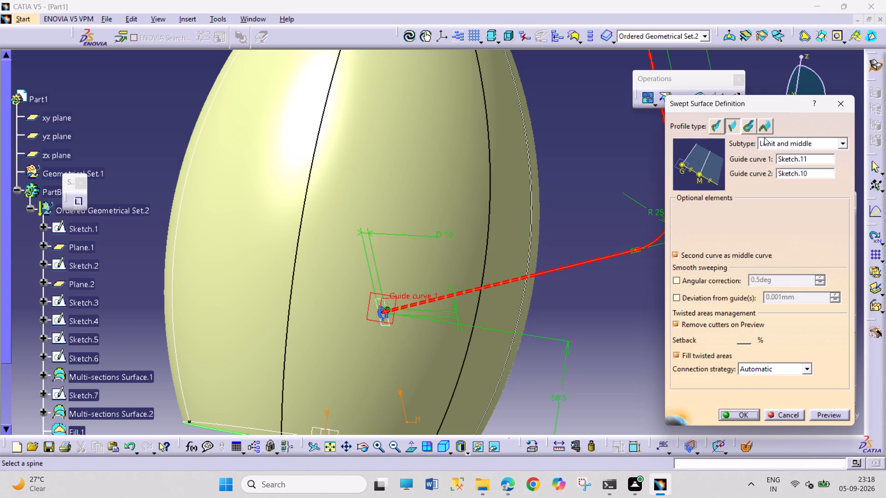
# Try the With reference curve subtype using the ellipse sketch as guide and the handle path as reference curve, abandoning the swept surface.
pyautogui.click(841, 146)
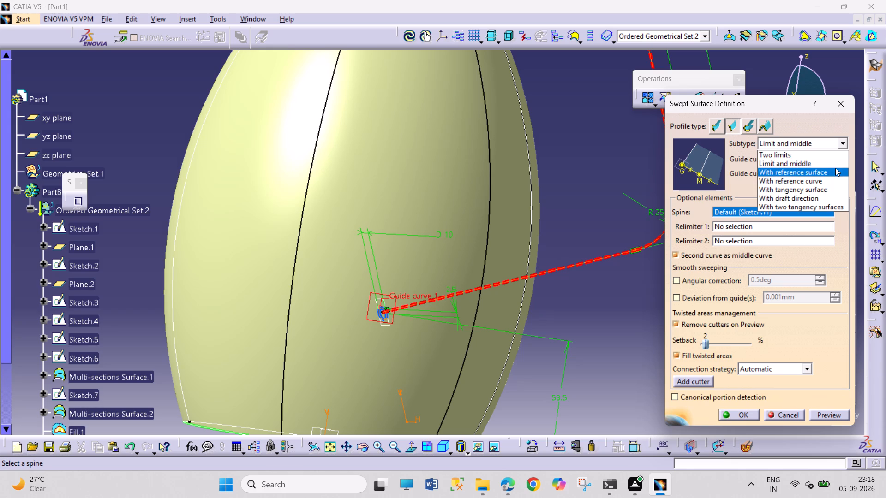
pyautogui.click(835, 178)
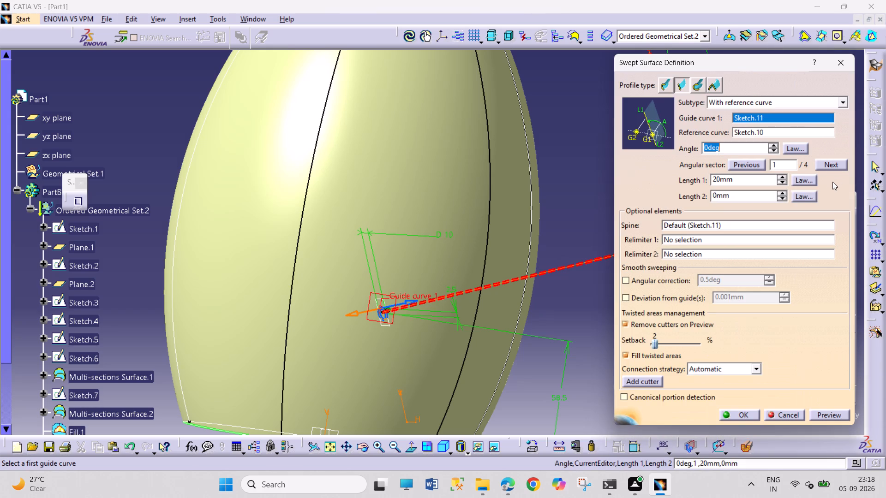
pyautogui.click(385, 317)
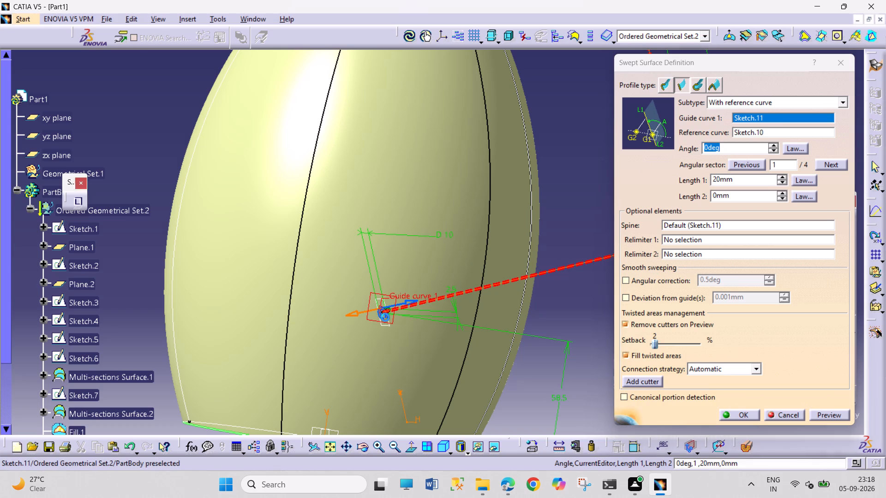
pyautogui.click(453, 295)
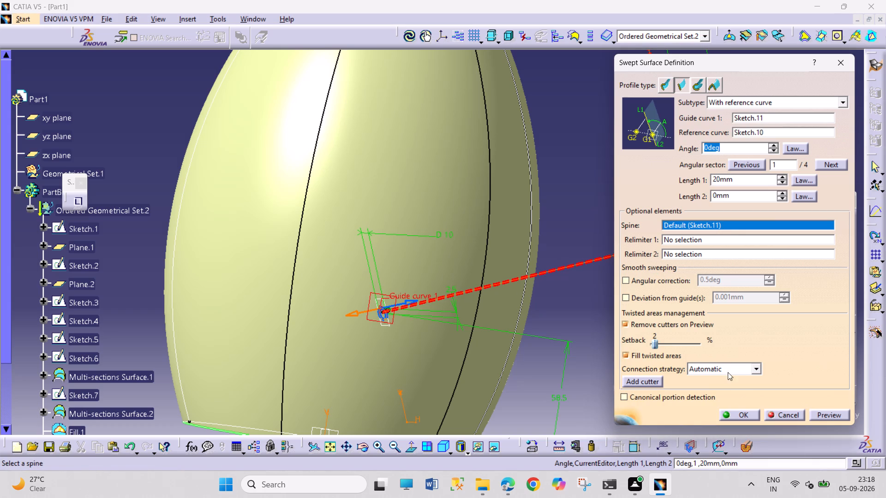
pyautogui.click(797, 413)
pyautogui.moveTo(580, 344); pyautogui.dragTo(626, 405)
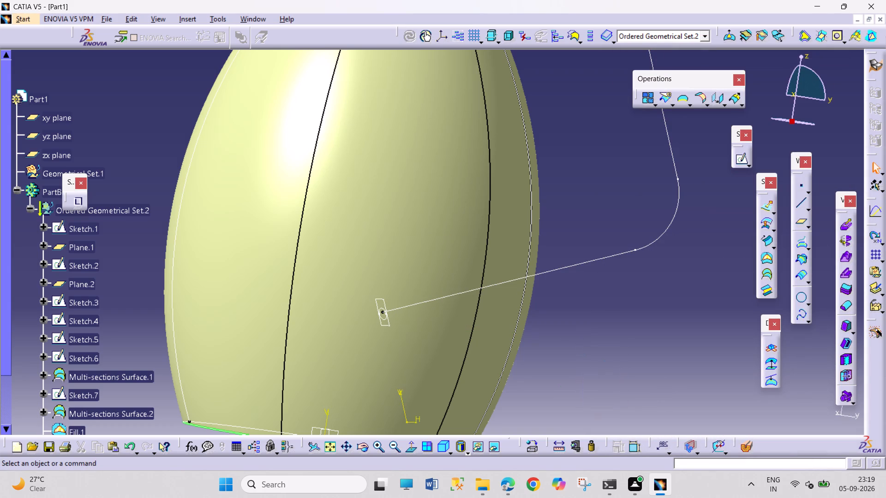
# Delete the handle's ellipse sketch (Sketch.11), its support plane (Plane.3) and the handle path sketch (Sketch.10).
pyautogui.scroll(-4, 96, 388)
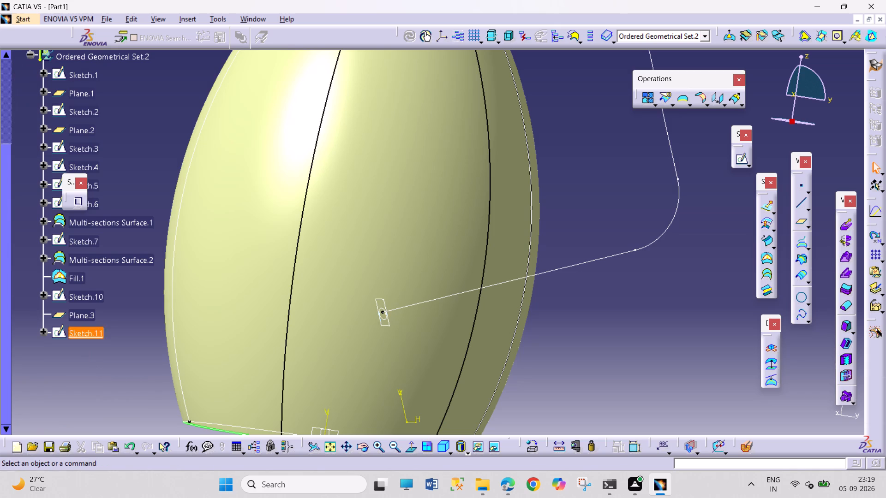
pyautogui.rightClick(84, 337)
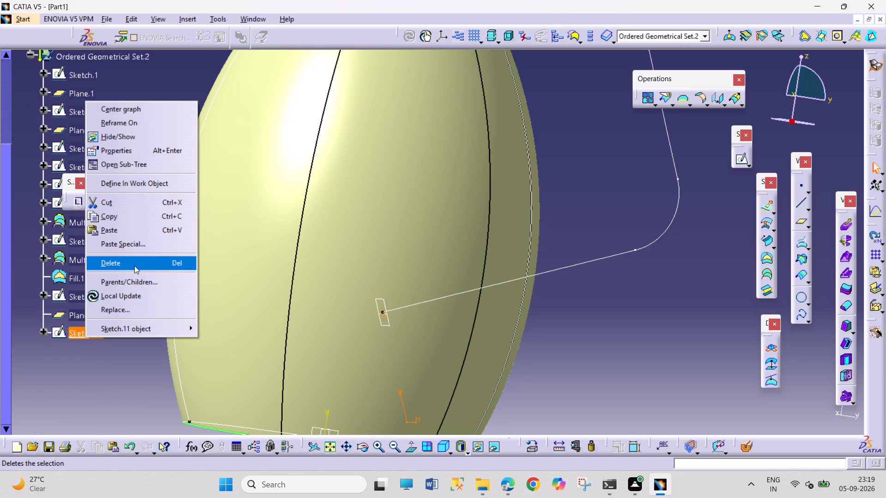
pyautogui.click(134, 266)
pyautogui.click(799, 413)
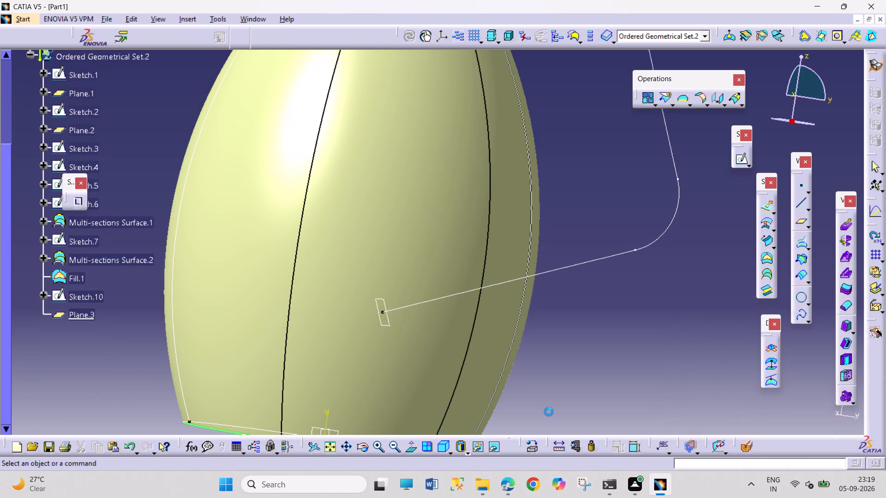
pyautogui.rightClick(79, 311)
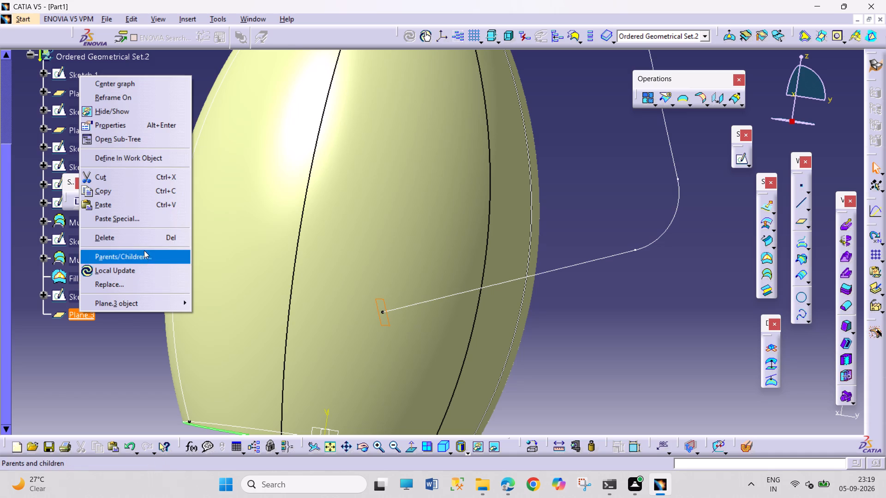
pyautogui.click(145, 233)
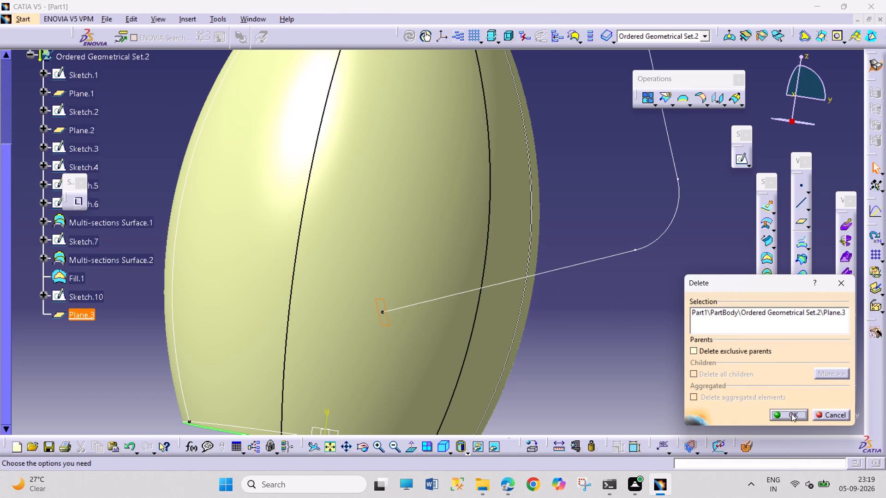
pyautogui.click(791, 414)
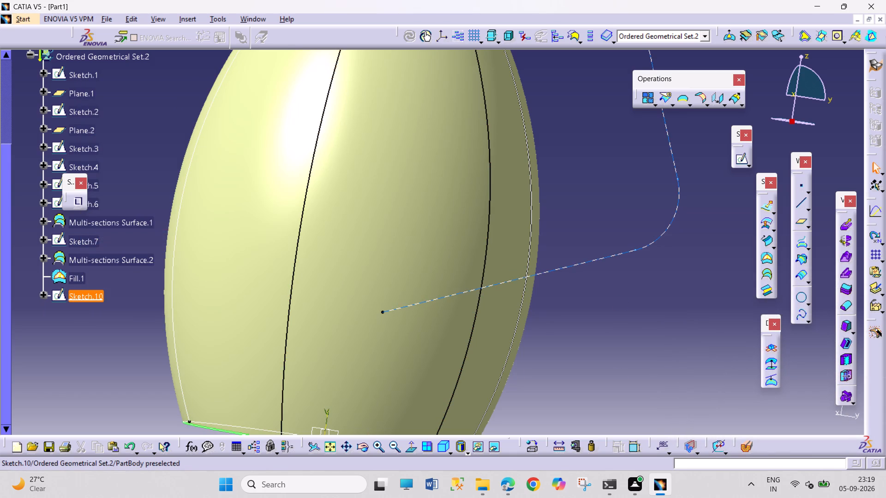
pyautogui.rightClick(89, 293)
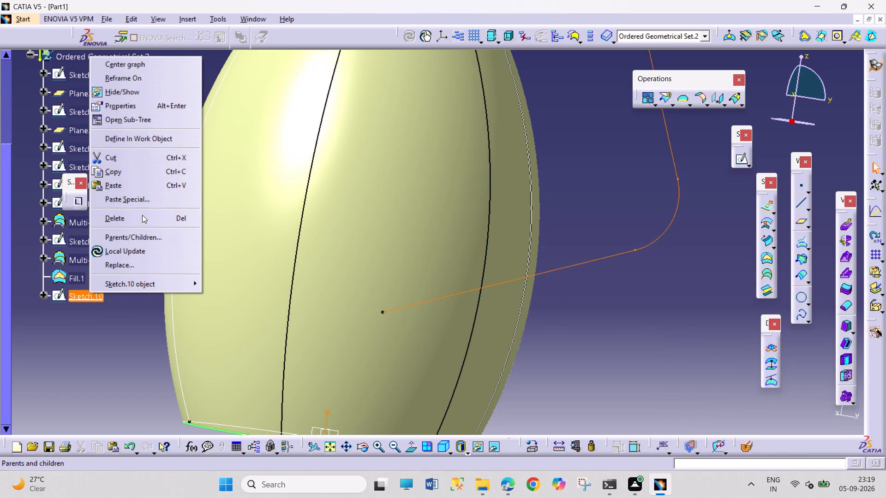
pyautogui.click(143, 215)
pyautogui.click(613, 264)
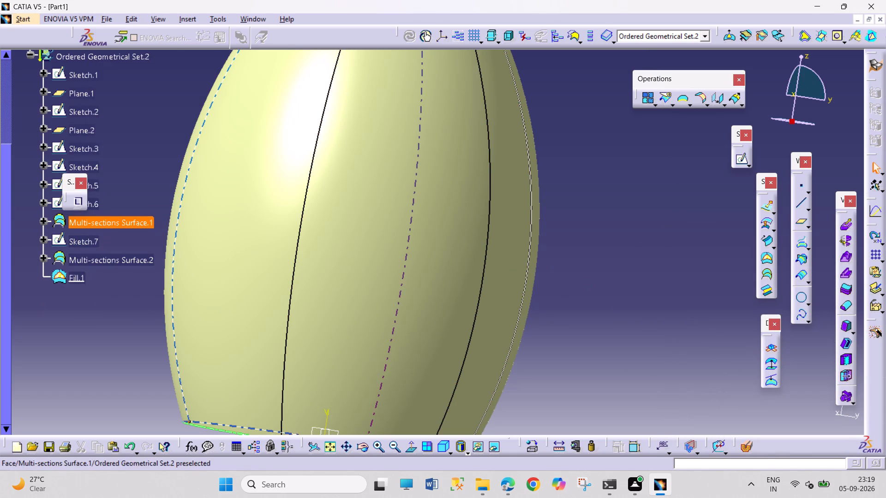
# Open a new sketch on the zx plane for redrawing the jug's handle path.
pyautogui.click(362, 448)
pyautogui.moveTo(419, 390); pyautogui.dragTo(469, 265)
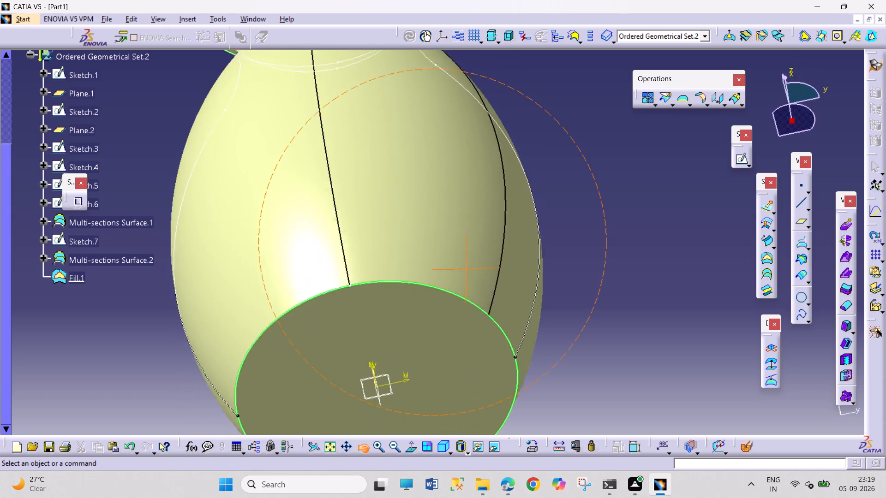
pyautogui.moveTo(469, 265); pyautogui.dragTo(496, 151)
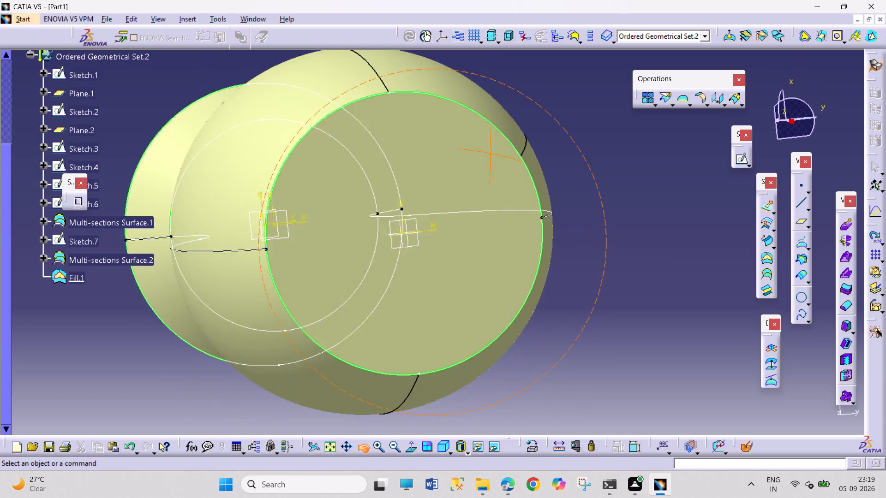
pyautogui.moveTo(496, 151); pyautogui.dragTo(677, 252)
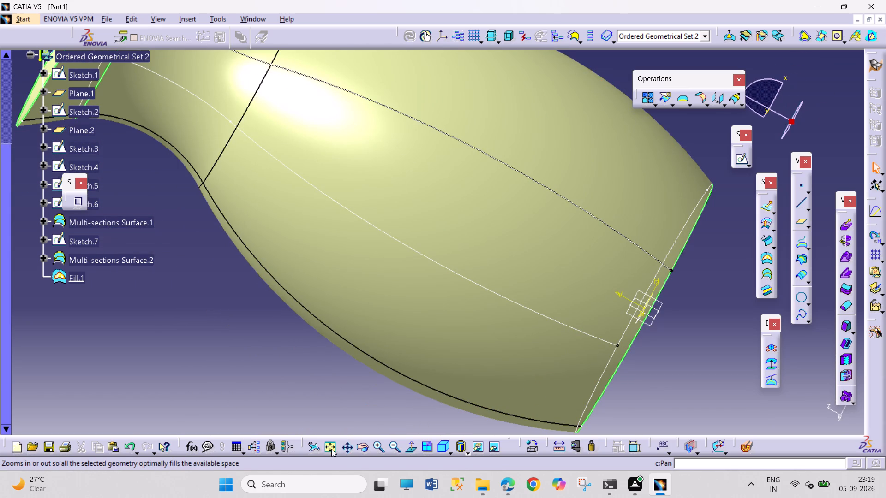
pyautogui.click(331, 449)
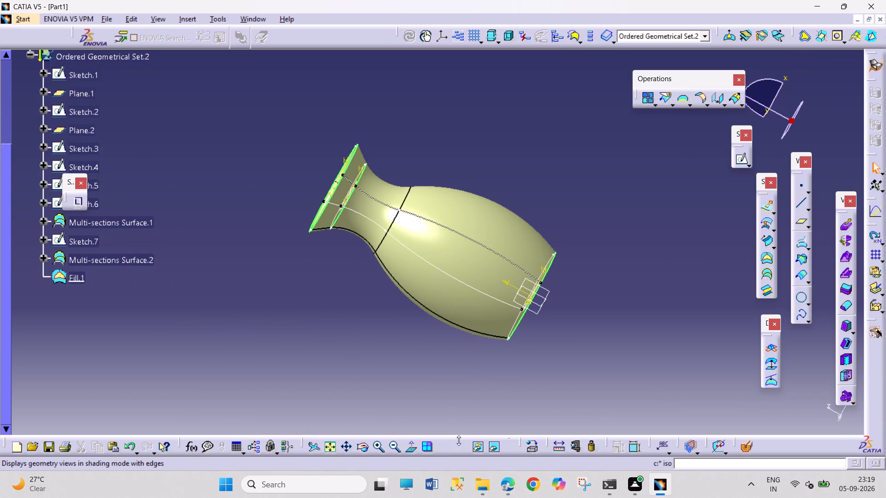
pyautogui.click(443, 448)
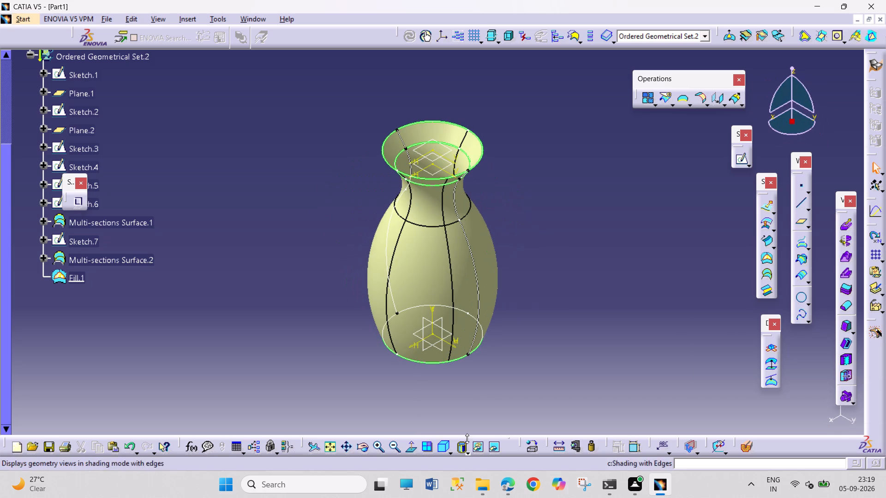
pyautogui.moveTo(561, 298); pyautogui.dragTo(592, 374)
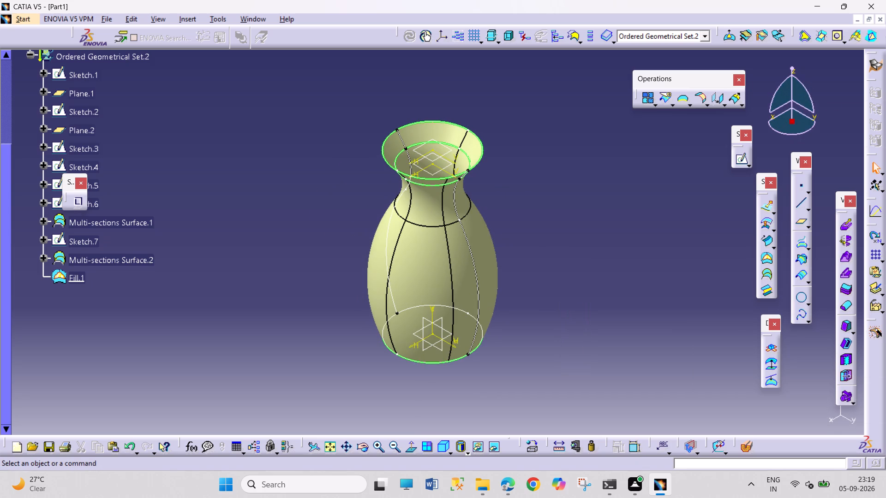
pyautogui.click(365, 451)
pyautogui.moveTo(422, 401); pyautogui.dragTo(428, 334)
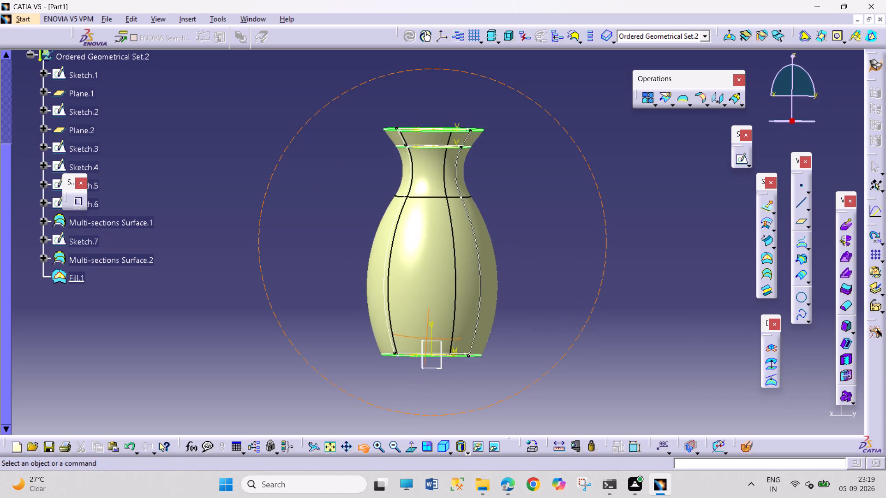
pyautogui.moveTo(428, 334); pyautogui.dragTo(438, 322)
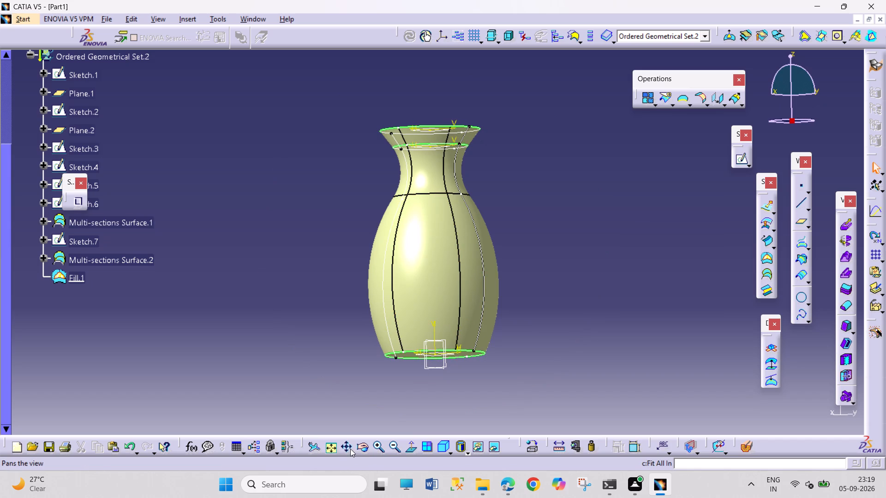
pyautogui.click(381, 444)
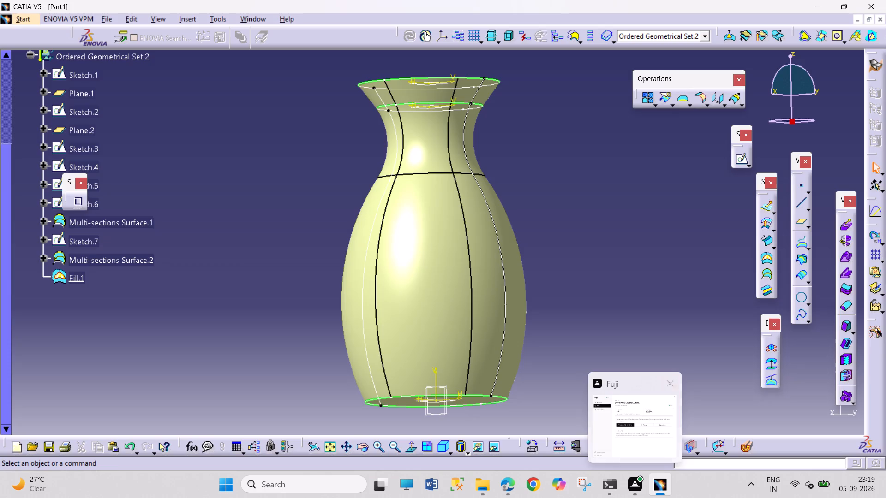
pyautogui.moveTo(580, 291); pyautogui.dragTo(626, 424)
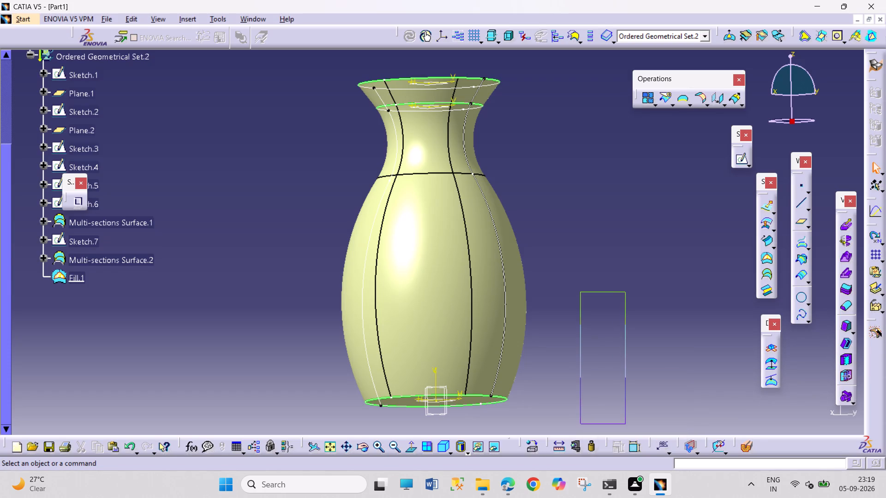
pyautogui.moveTo(626, 424); pyautogui.dragTo(518, 428)
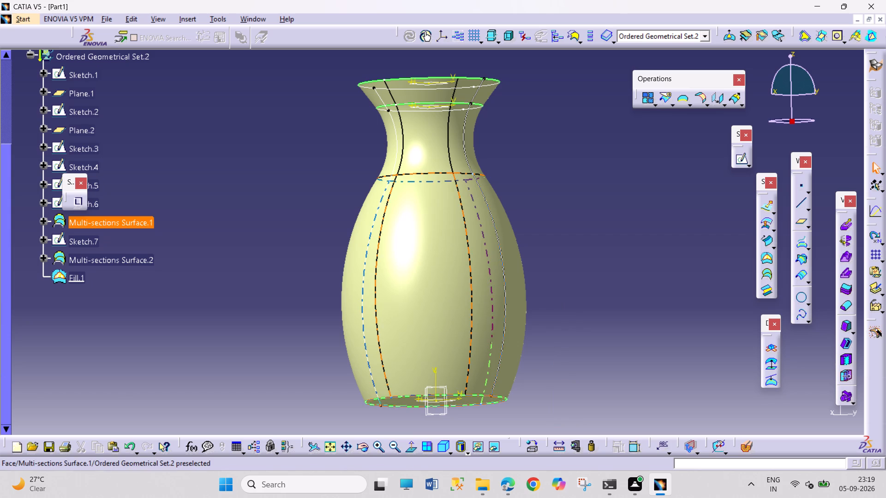
pyautogui.click(442, 411)
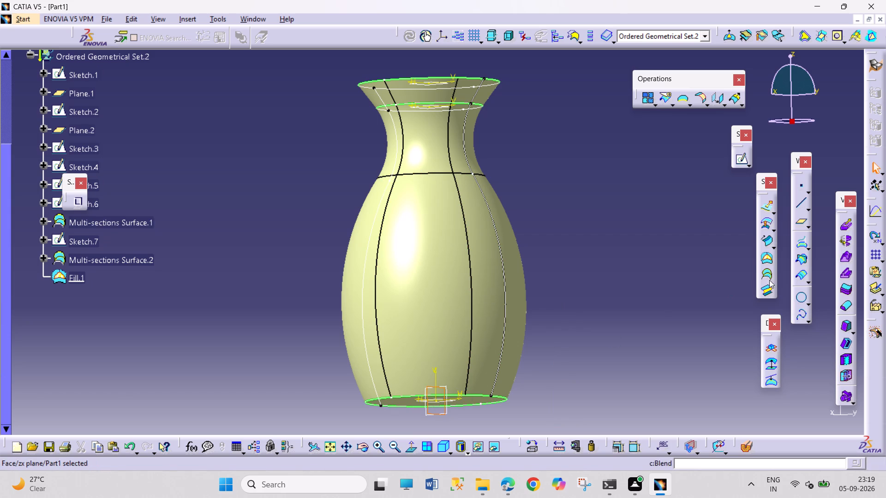
pyautogui.click(737, 161)
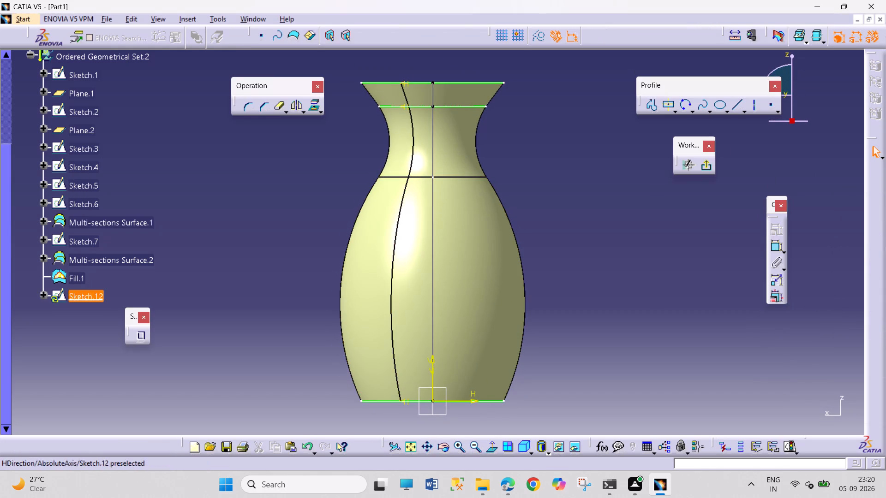
# Sketch a three-point arc of about 5.5 mm radius, starting at the jug's base edge and curving outward below it.
pyautogui.click(684, 105)
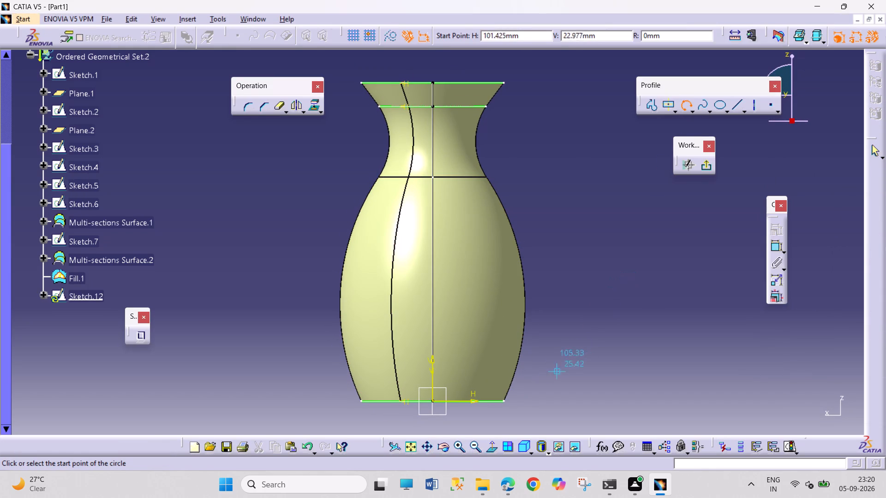
pyautogui.click(502, 402)
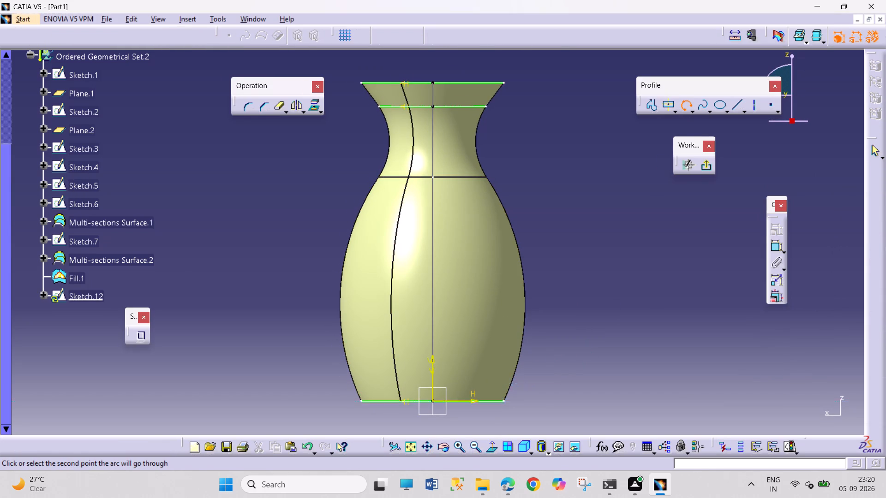
pyautogui.click(505, 414)
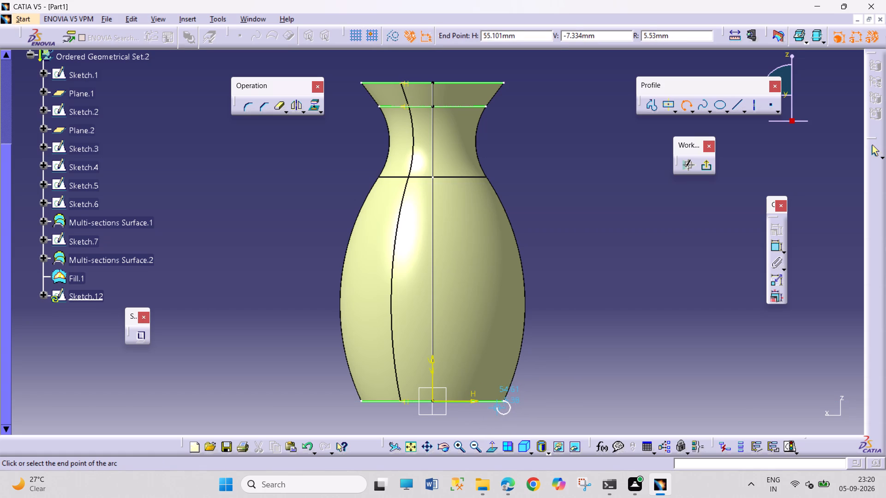
pyautogui.click(498, 410)
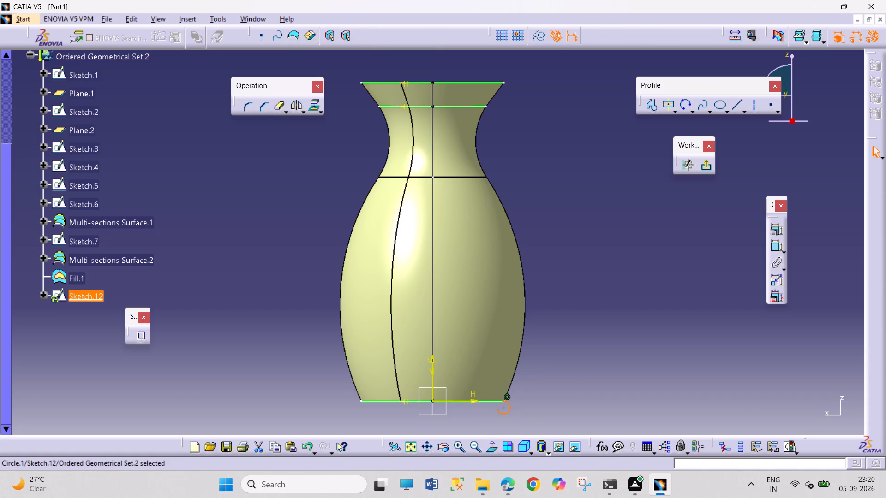
# Draw a sloping line from the sketch origin to the lower part of the base arc.
pyautogui.click(736, 107)
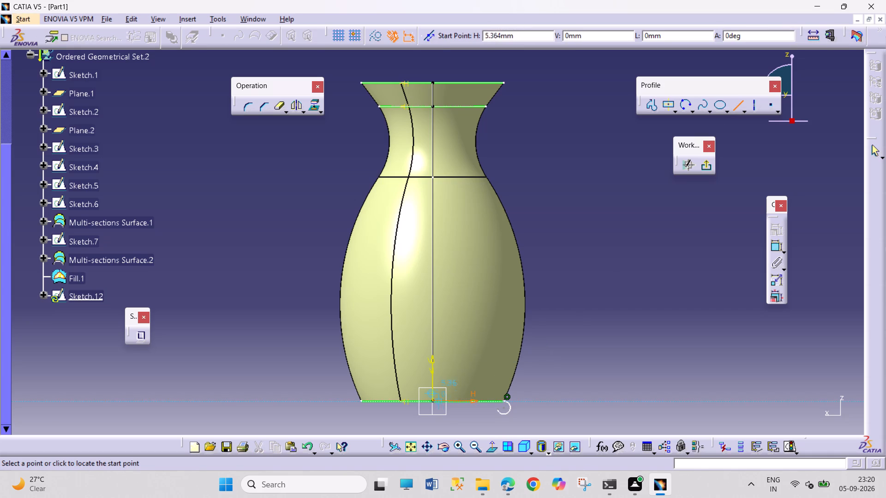
pyautogui.click(433, 400)
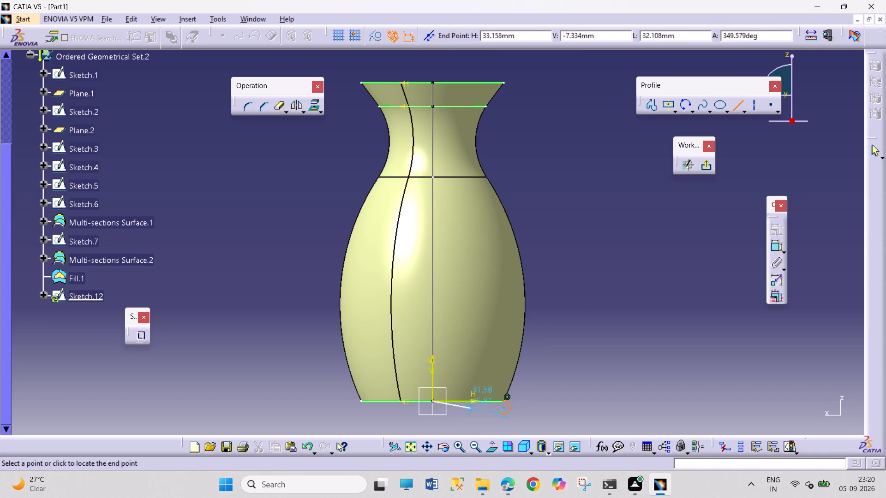
pyautogui.click(503, 415)
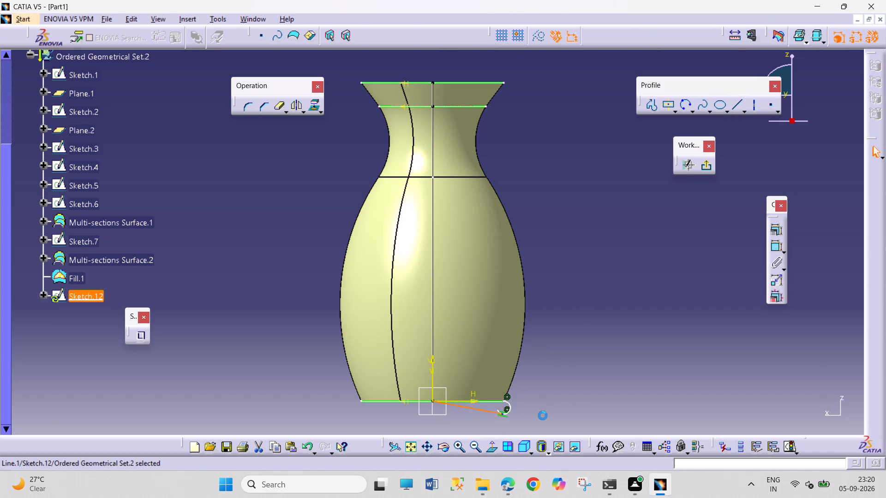
pyautogui.click(593, 396)
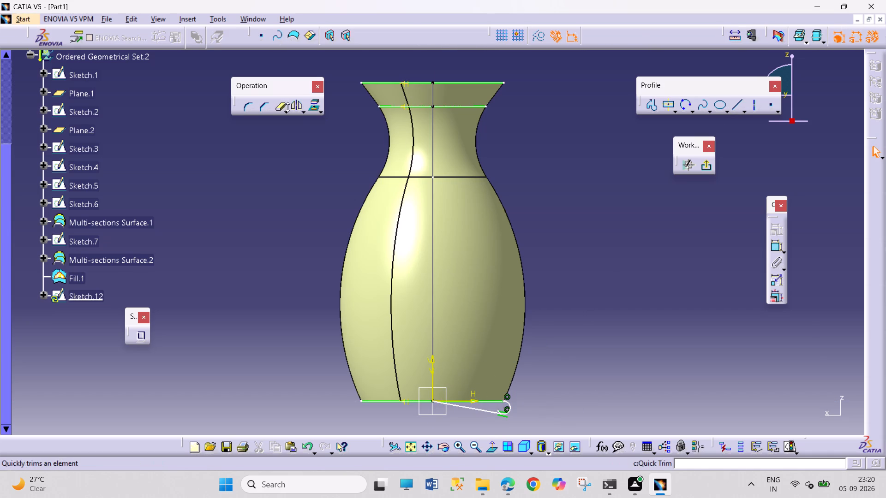
# Quick-trim the arc's excess end beyond the sloping line.
pyautogui.click(282, 106)
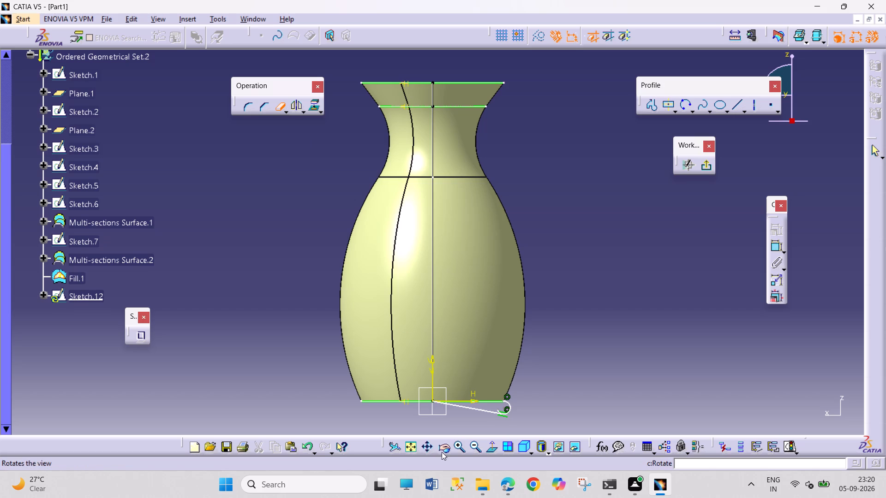
pyautogui.doubleClick(455, 451)
pyautogui.click(423, 449)
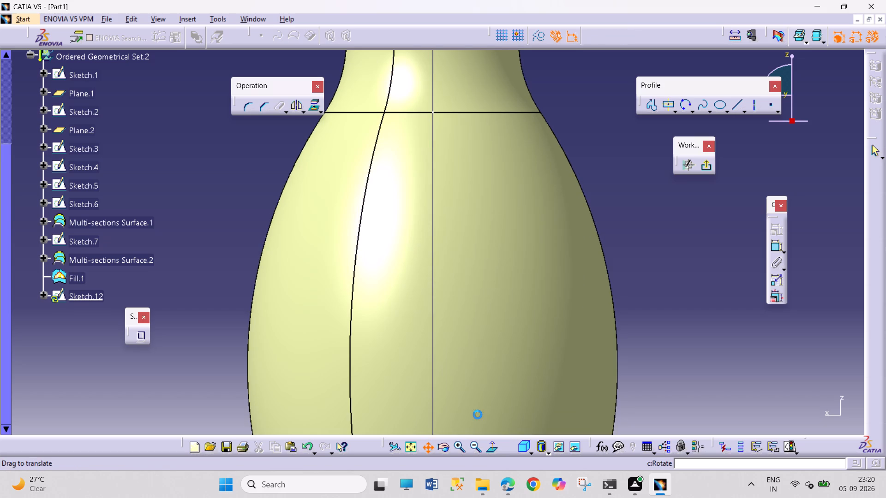
pyautogui.moveTo(481, 410); pyautogui.dragTo(385, 216)
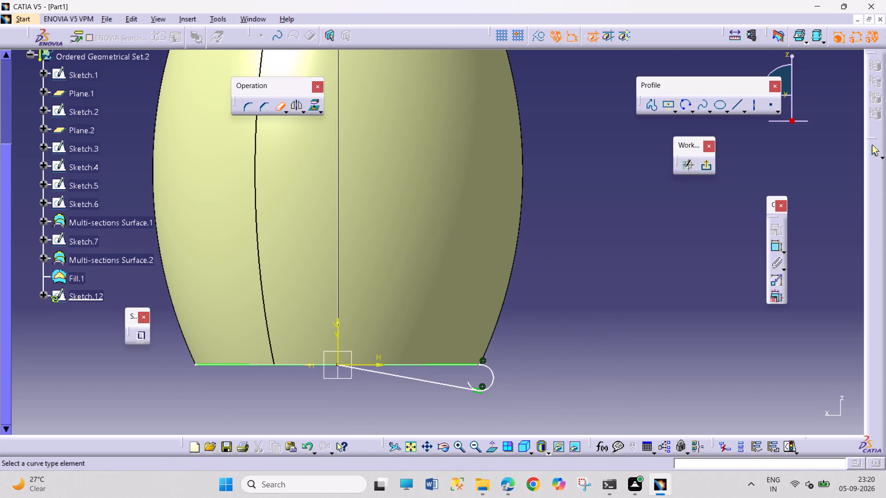
pyautogui.click(277, 104)
pyautogui.click(280, 108)
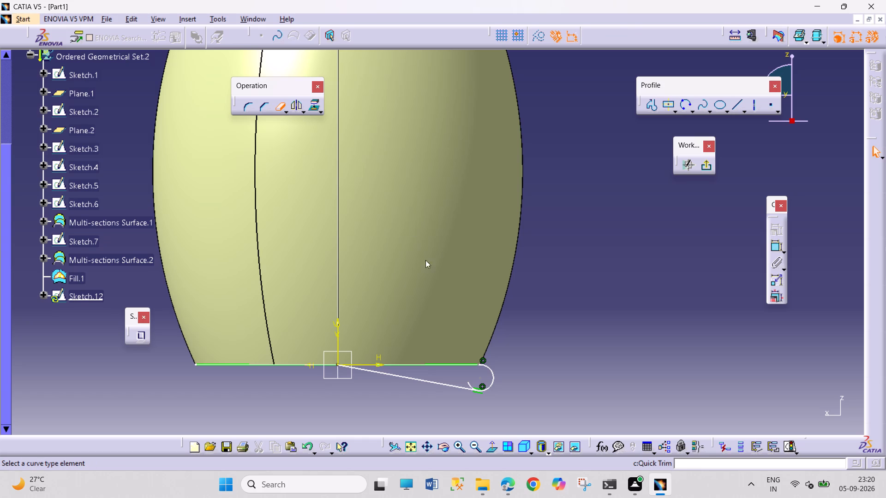
pyautogui.click(471, 385)
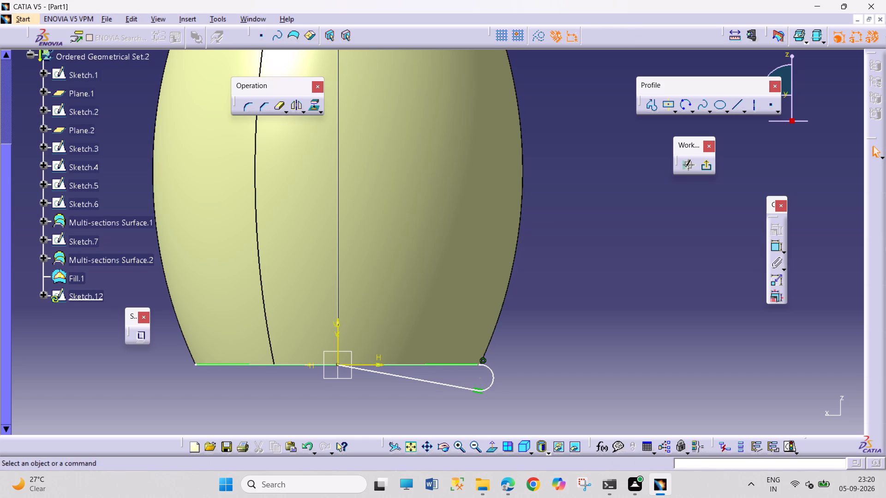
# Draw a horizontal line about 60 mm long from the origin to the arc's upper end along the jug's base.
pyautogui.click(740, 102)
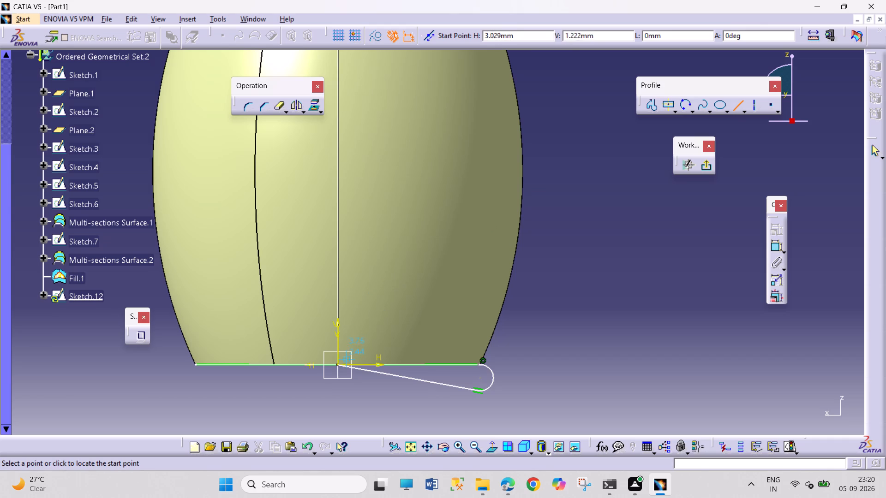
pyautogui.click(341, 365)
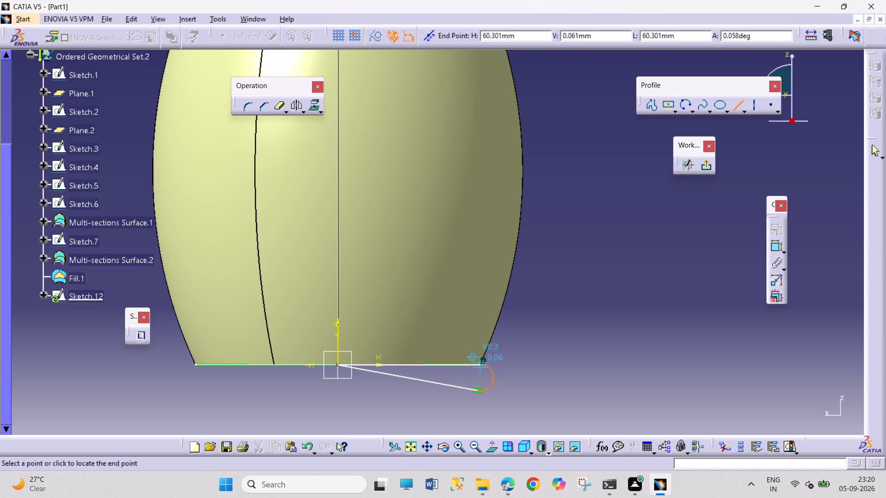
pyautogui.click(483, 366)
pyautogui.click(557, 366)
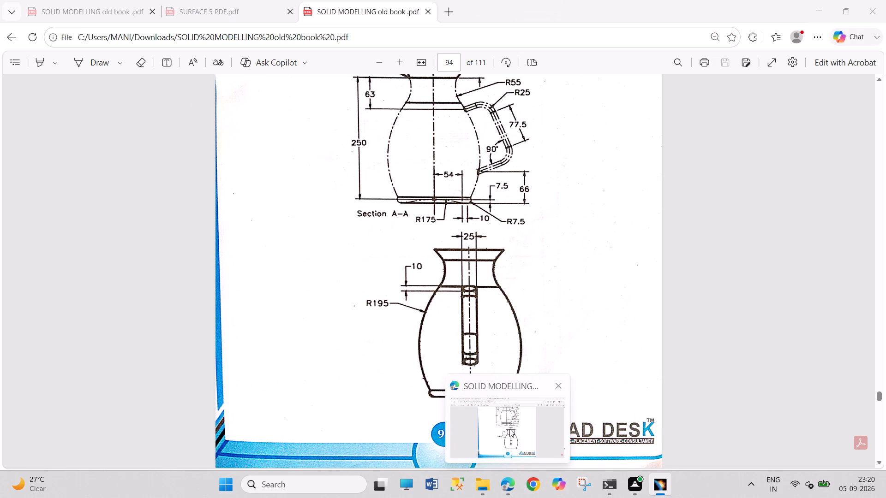
# Dimension the base arc with a radius of 7.5 mm.
pyautogui.click(775, 246)
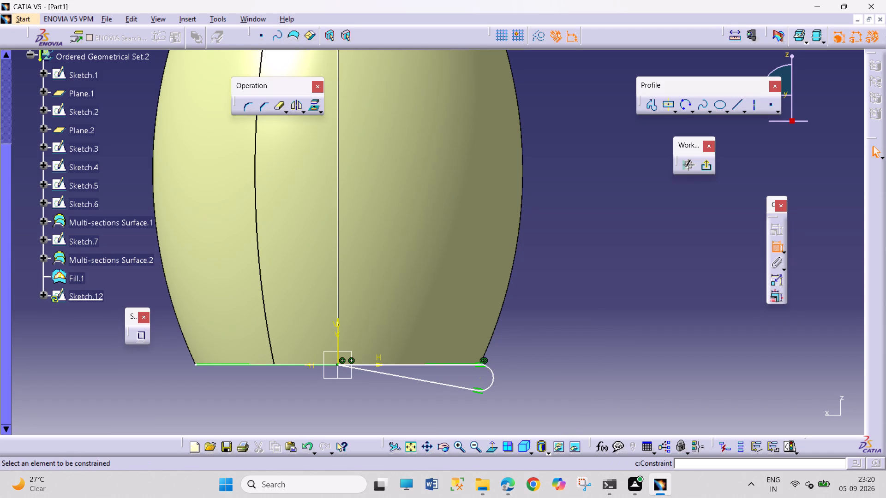
pyautogui.click(491, 382)
pyautogui.click(531, 397)
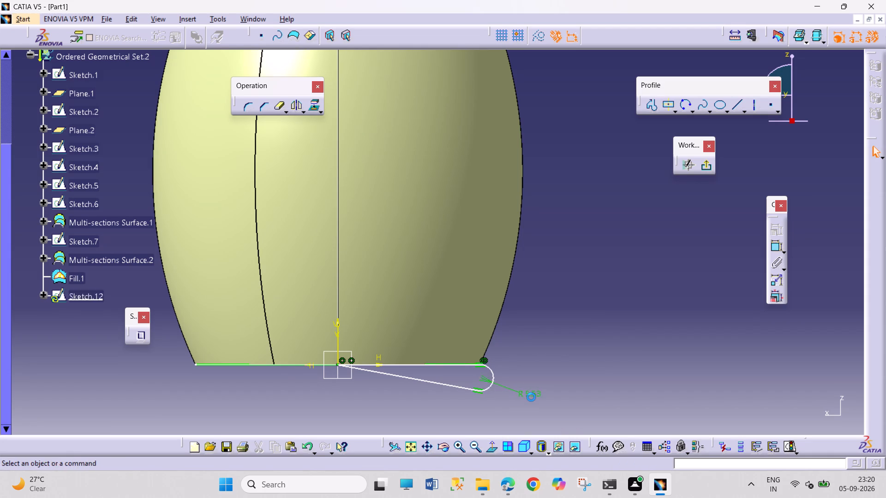
pyautogui.doubleClick(536, 397)
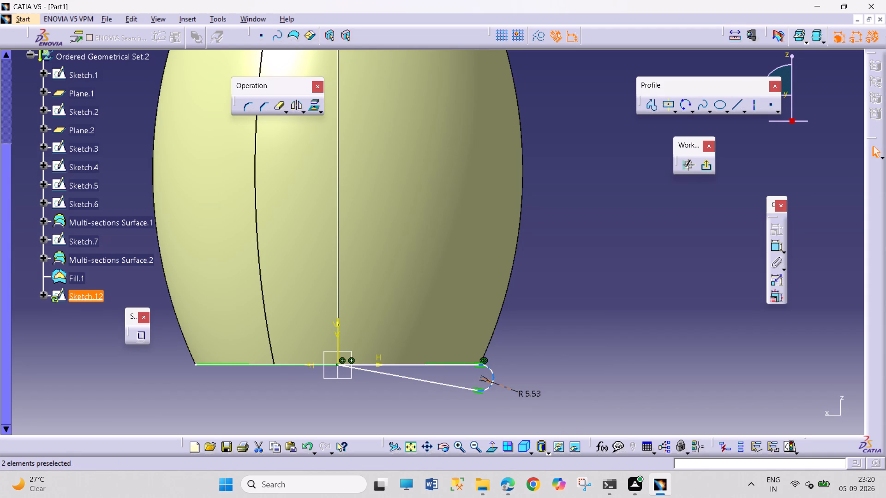
pyautogui.click(539, 397)
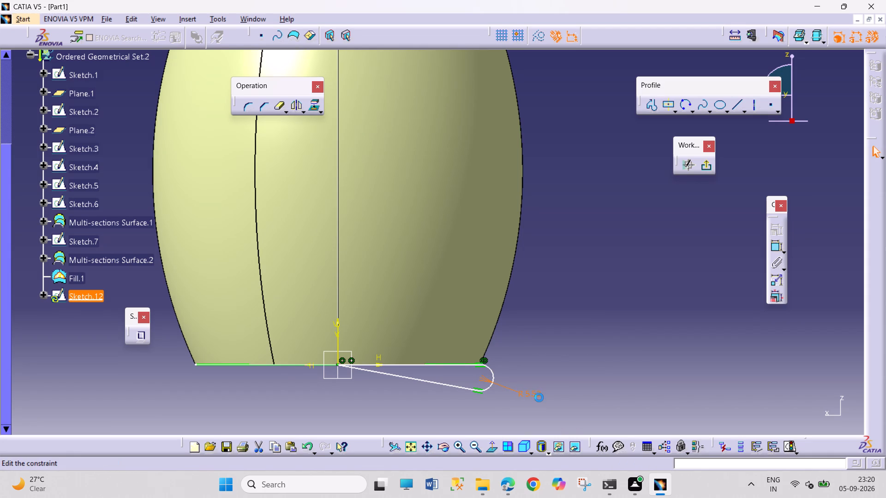
pyautogui.click(539, 397)
pyautogui.write('7.5')
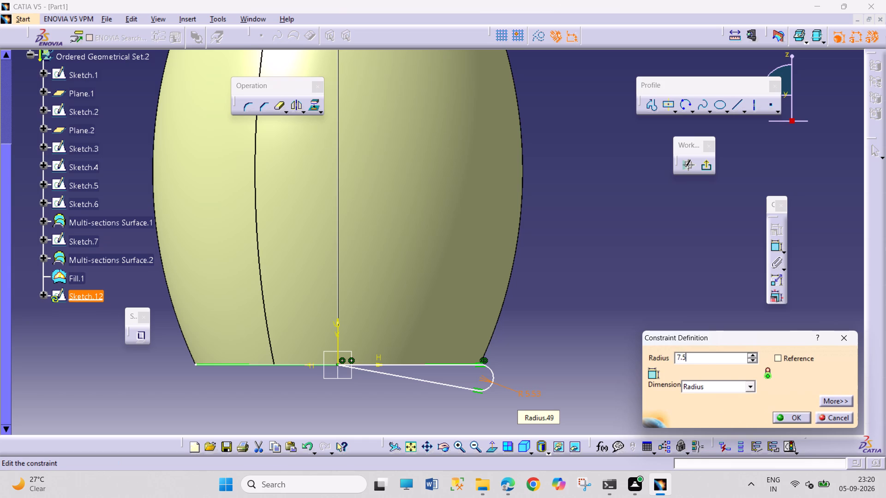
pyautogui.press('Return')
pyautogui.click(569, 348)
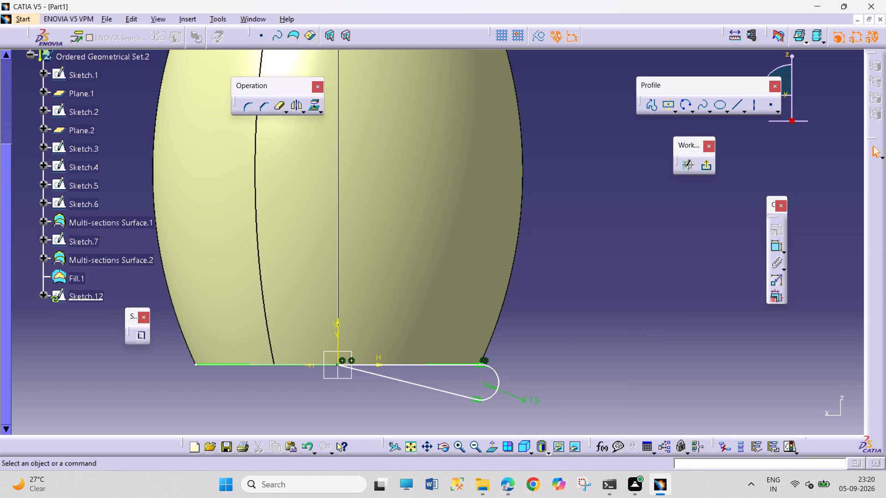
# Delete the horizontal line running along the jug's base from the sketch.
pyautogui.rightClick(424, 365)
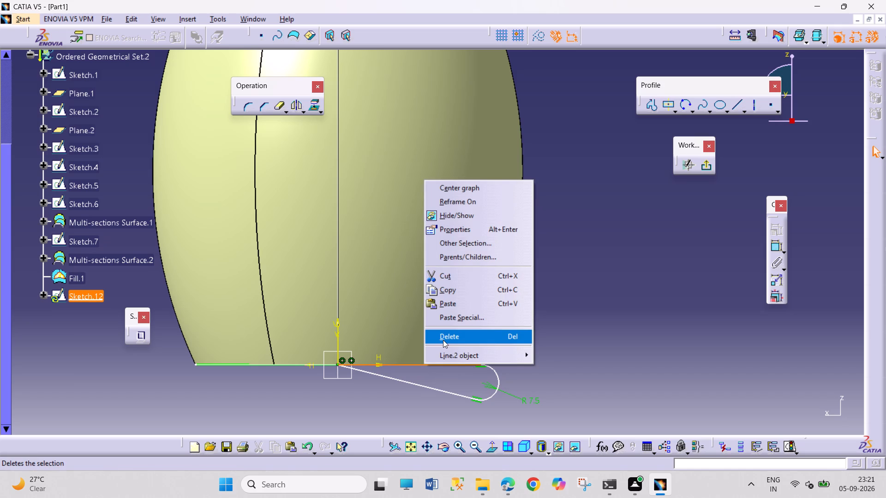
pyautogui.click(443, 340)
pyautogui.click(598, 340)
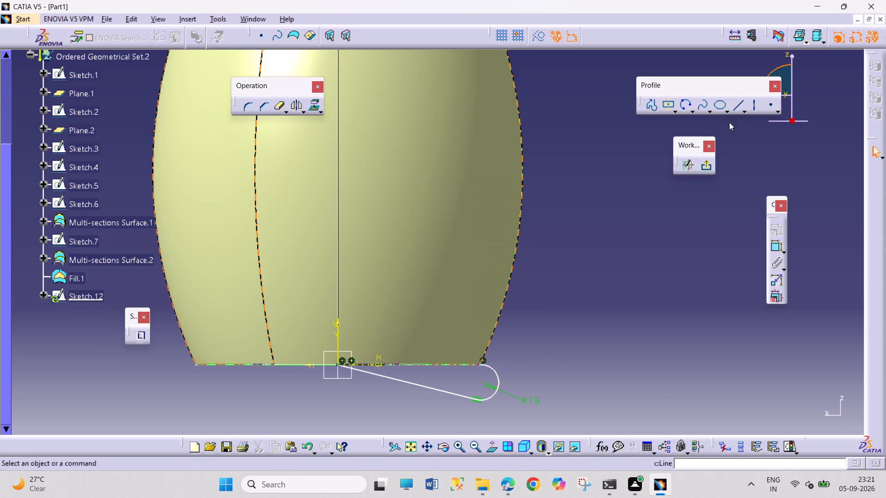
# Exit the sketch containing the base arc and sloping line.
pyautogui.click(711, 164)
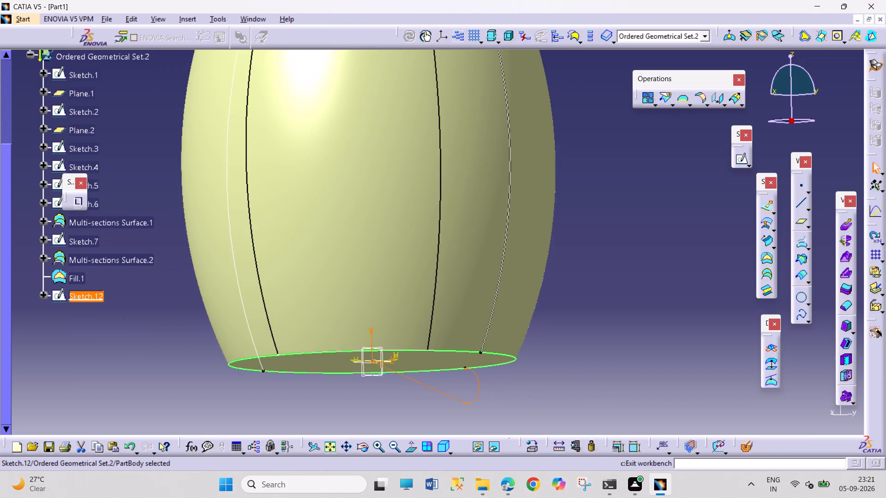
pyautogui.click(641, 353)
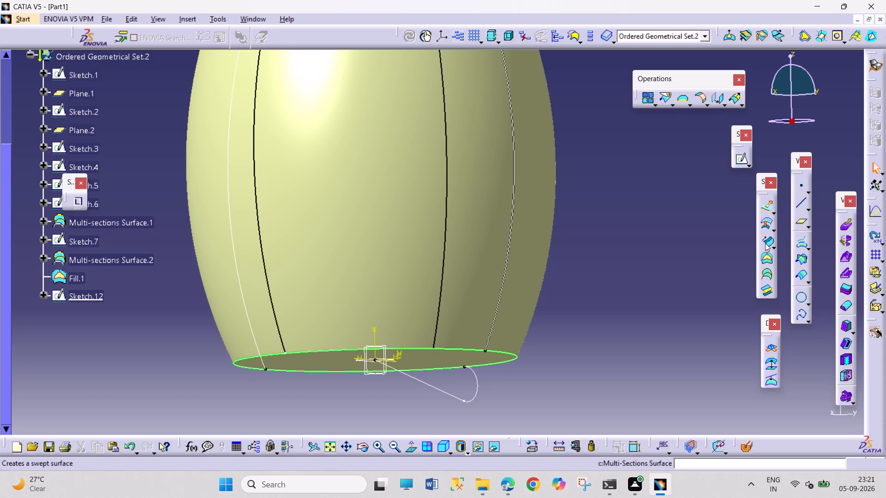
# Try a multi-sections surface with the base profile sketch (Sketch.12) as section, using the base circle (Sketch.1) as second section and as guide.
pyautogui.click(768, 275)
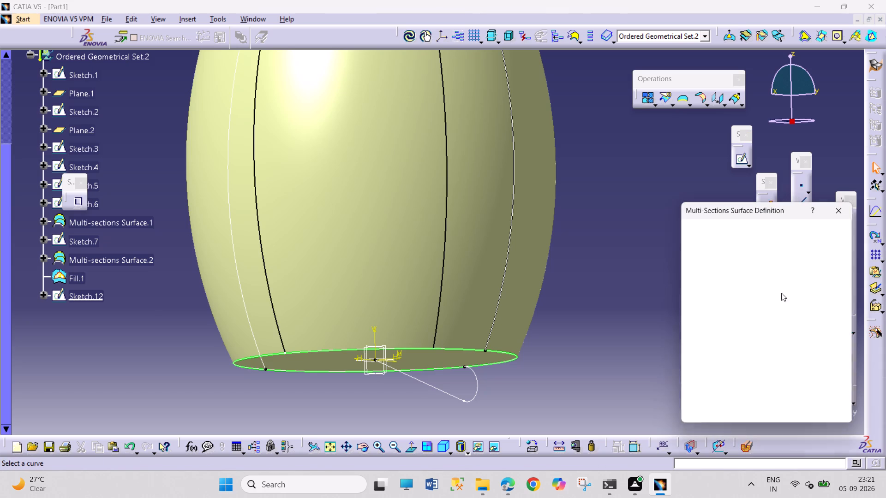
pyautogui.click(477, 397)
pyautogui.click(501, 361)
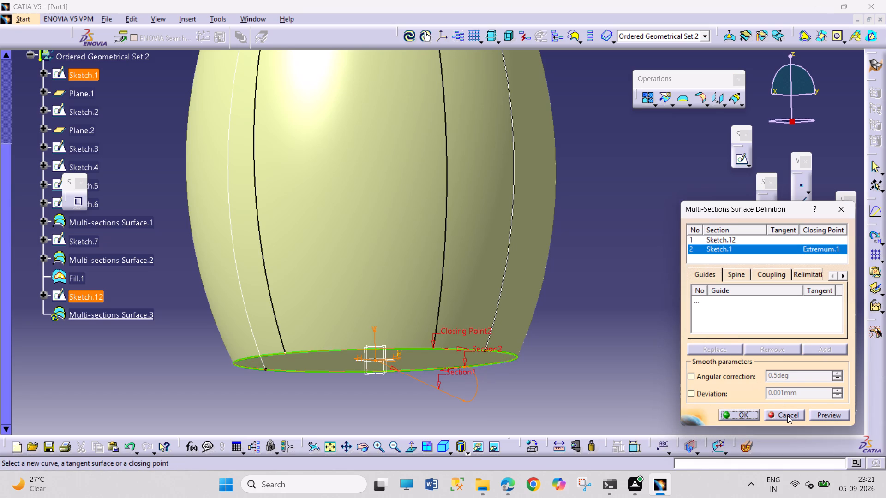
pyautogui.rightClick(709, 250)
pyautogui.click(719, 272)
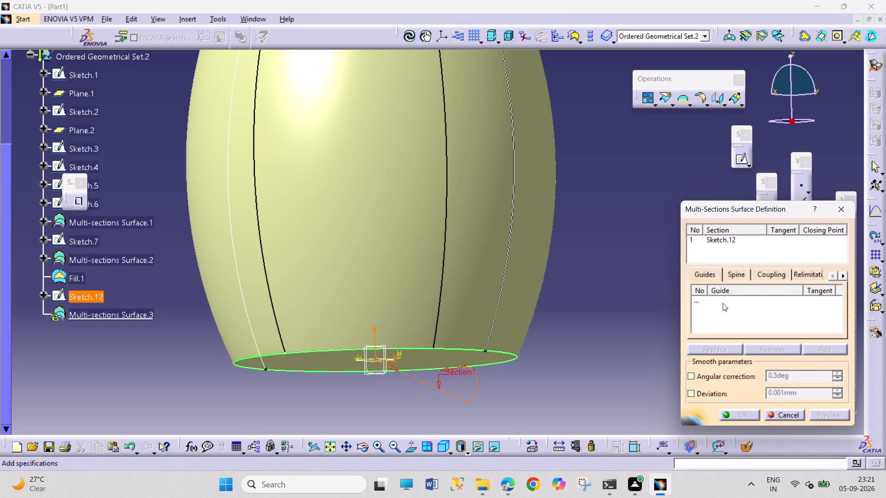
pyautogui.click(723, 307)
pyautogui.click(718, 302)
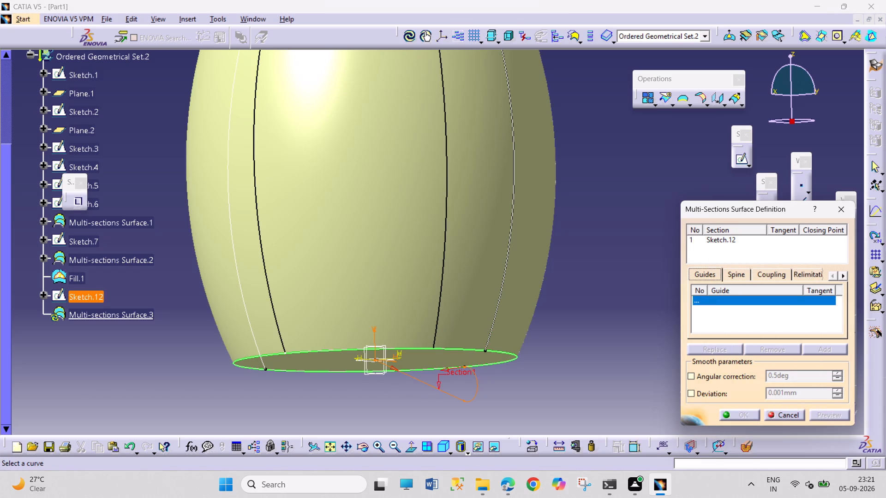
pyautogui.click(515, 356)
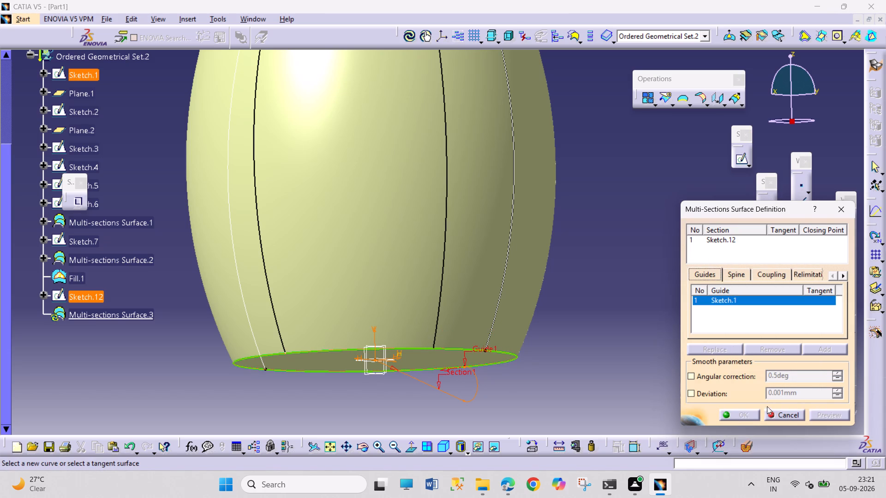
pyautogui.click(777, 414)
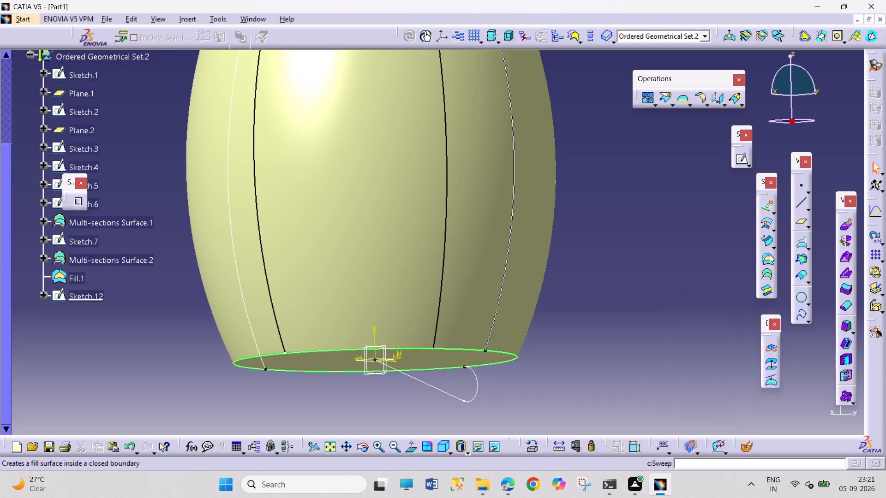
# Create a line-profile swept surface, subtype With reference curve, with Sketch.12 as guide and Sketch.1 as reference, angle 0deg and length 1 20mm.
pyautogui.click(765, 243)
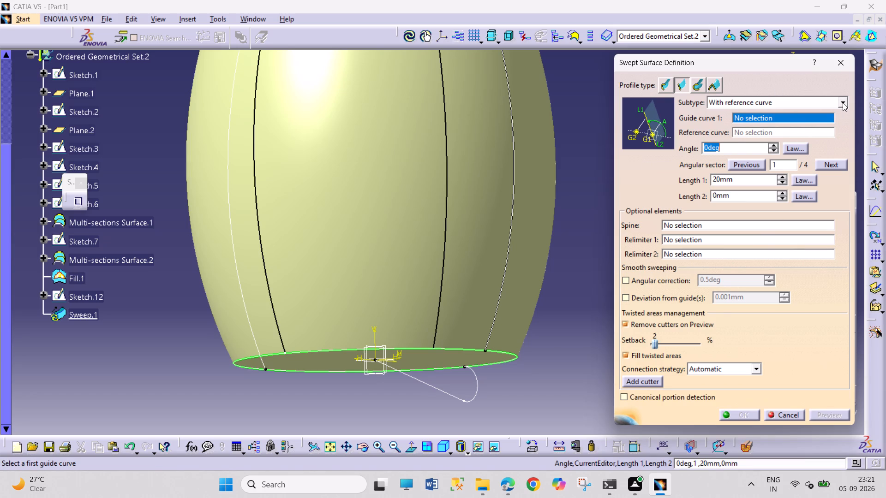
pyautogui.click(473, 397)
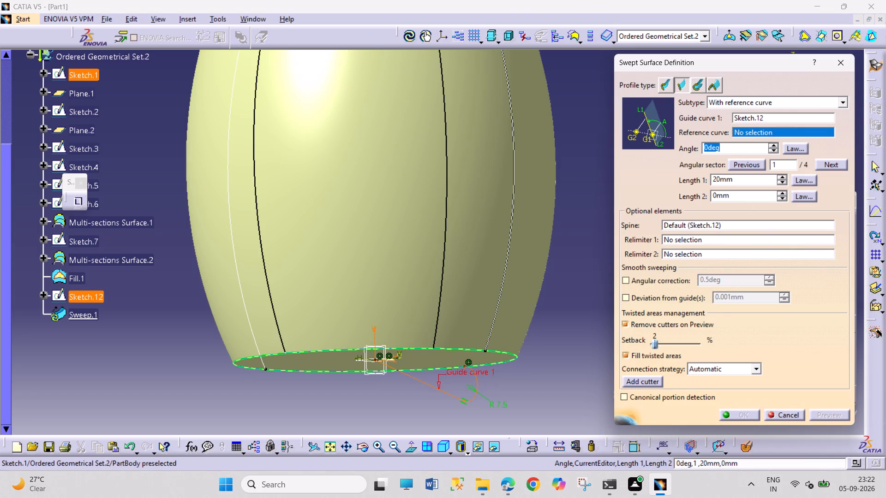
pyautogui.click(508, 361)
pyautogui.click(741, 416)
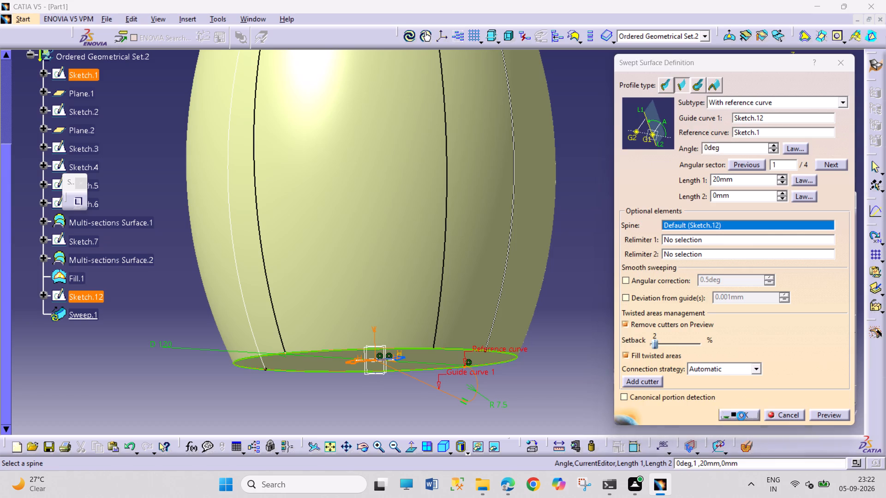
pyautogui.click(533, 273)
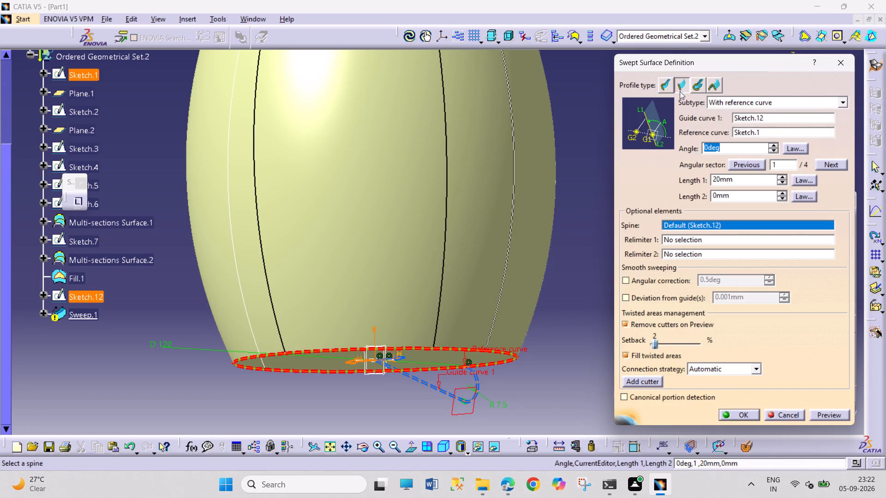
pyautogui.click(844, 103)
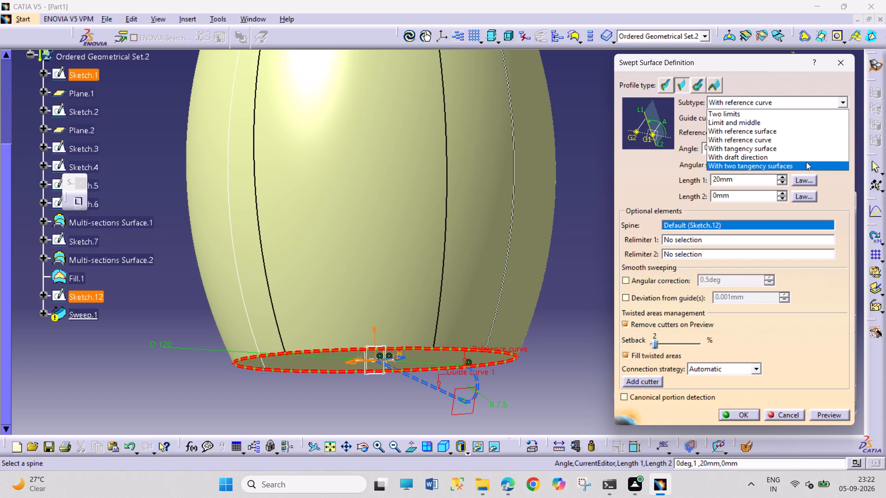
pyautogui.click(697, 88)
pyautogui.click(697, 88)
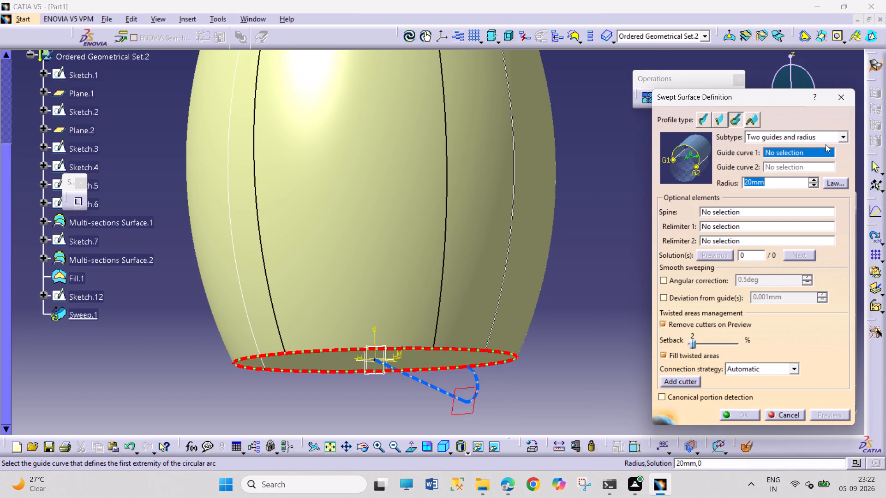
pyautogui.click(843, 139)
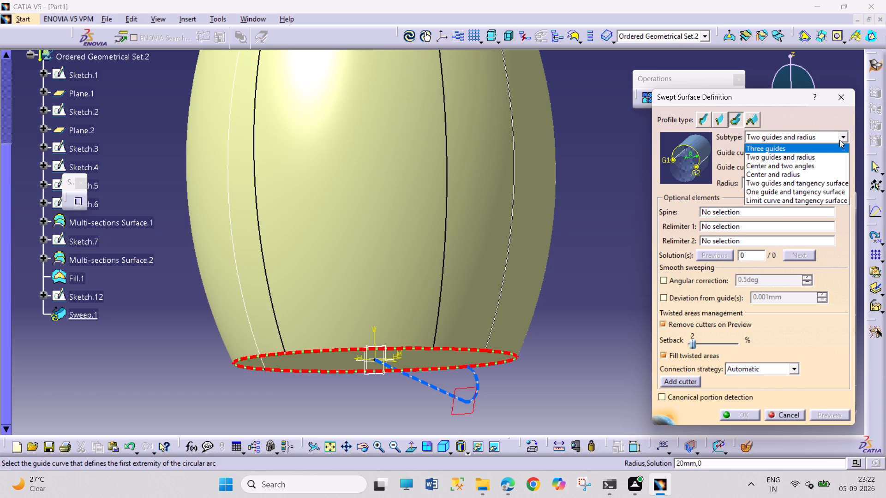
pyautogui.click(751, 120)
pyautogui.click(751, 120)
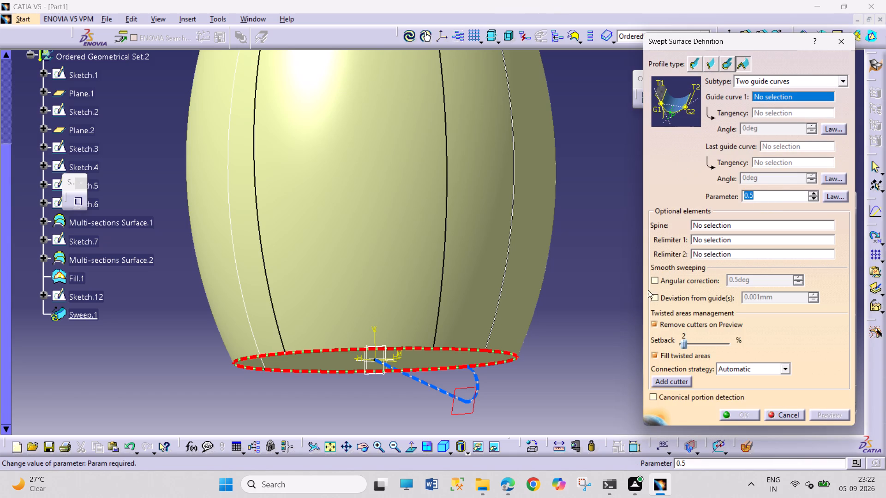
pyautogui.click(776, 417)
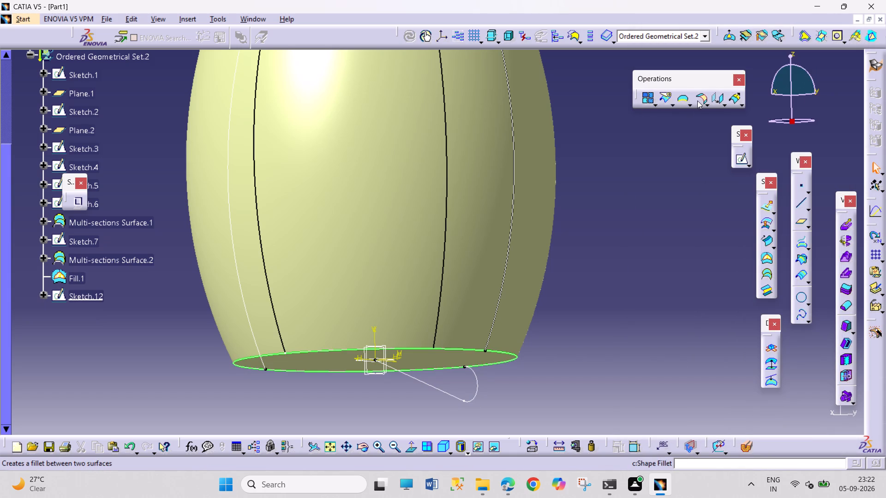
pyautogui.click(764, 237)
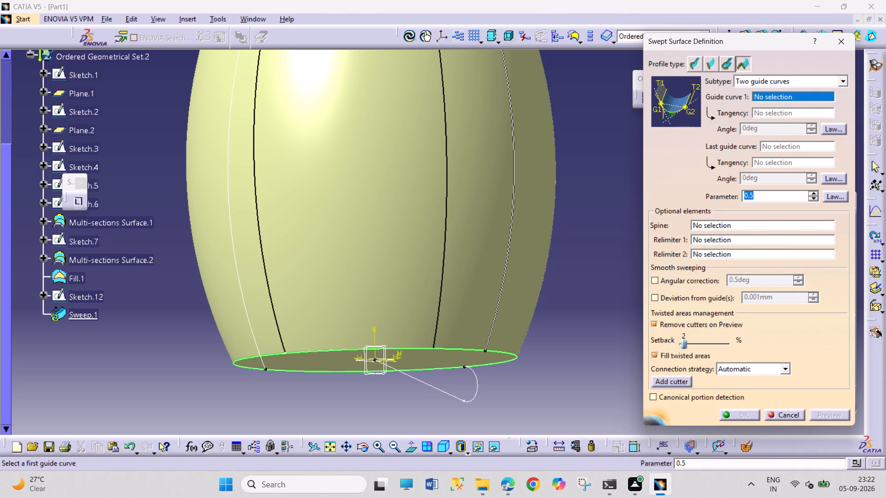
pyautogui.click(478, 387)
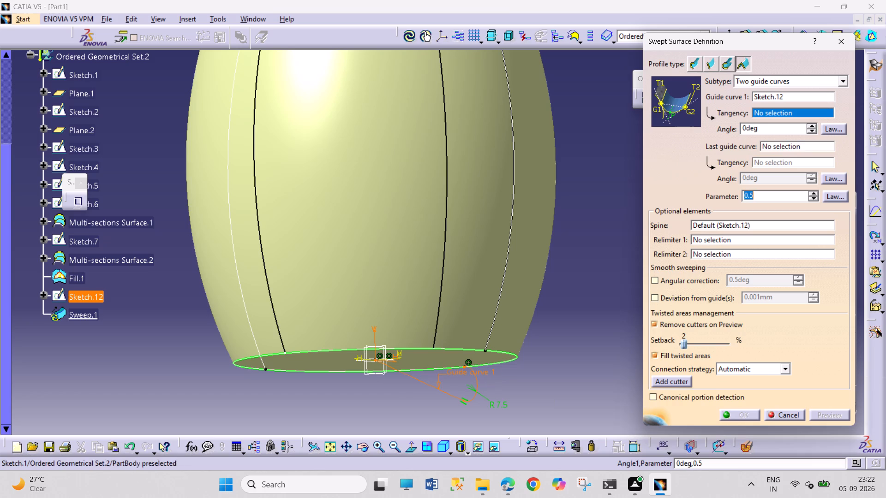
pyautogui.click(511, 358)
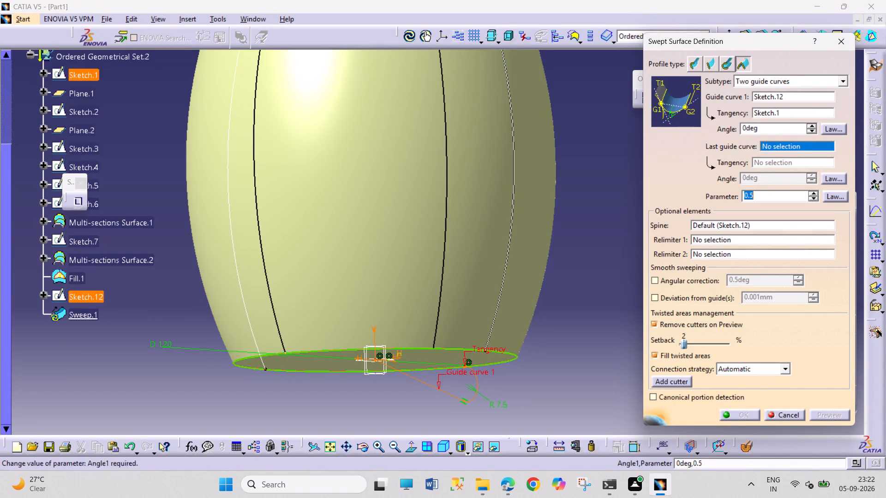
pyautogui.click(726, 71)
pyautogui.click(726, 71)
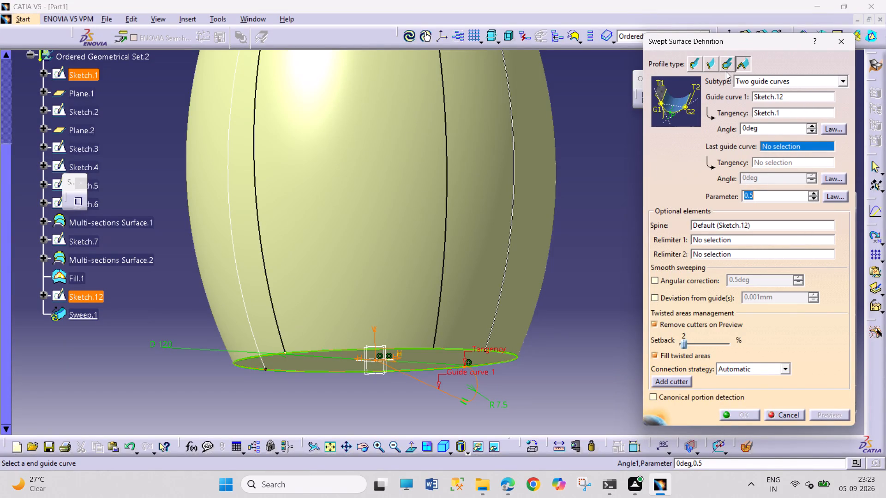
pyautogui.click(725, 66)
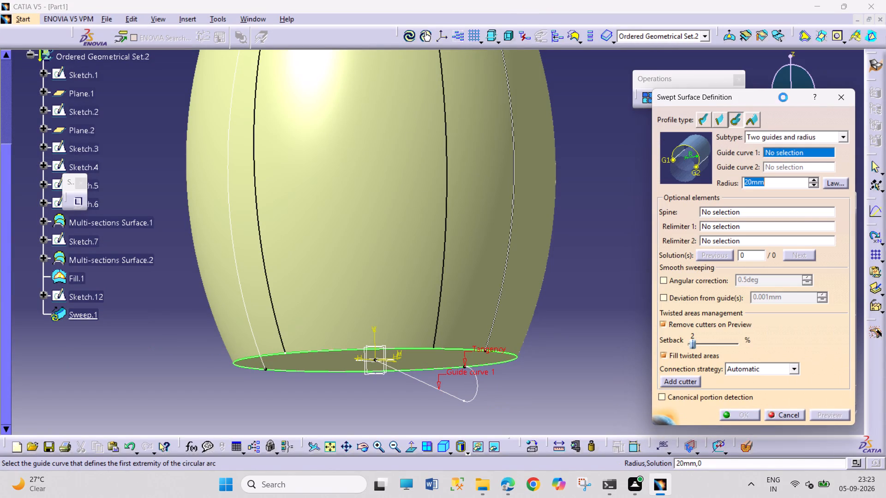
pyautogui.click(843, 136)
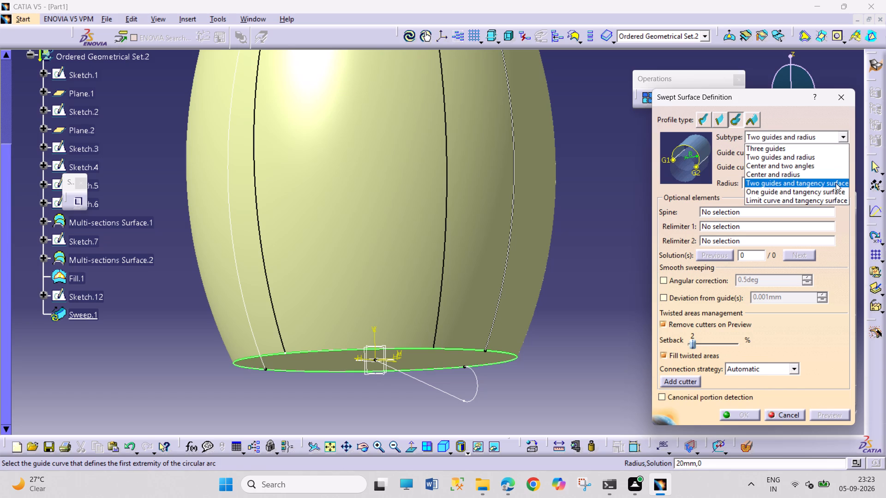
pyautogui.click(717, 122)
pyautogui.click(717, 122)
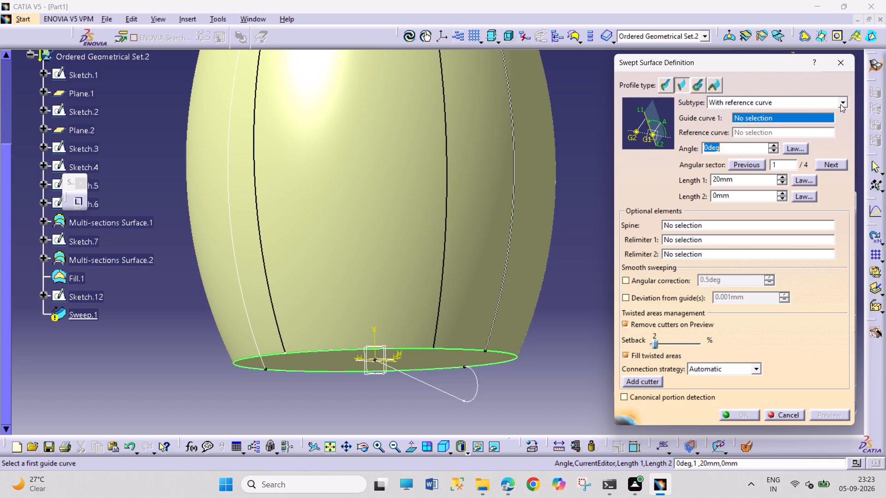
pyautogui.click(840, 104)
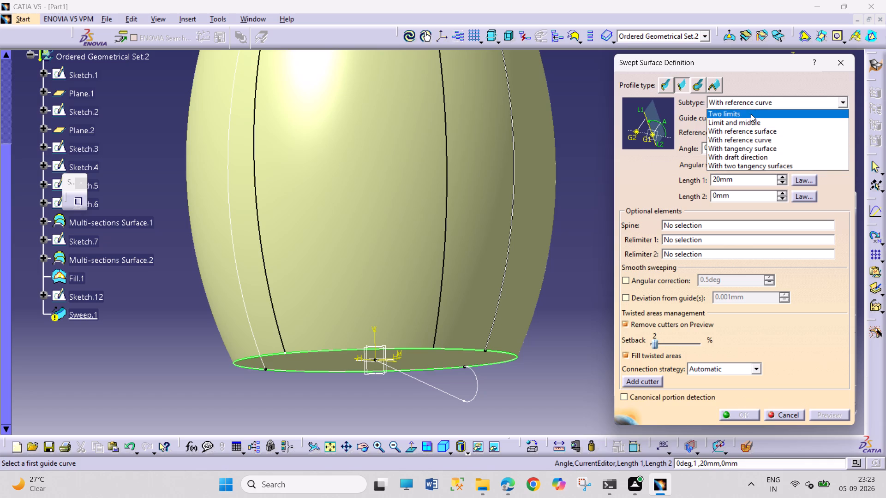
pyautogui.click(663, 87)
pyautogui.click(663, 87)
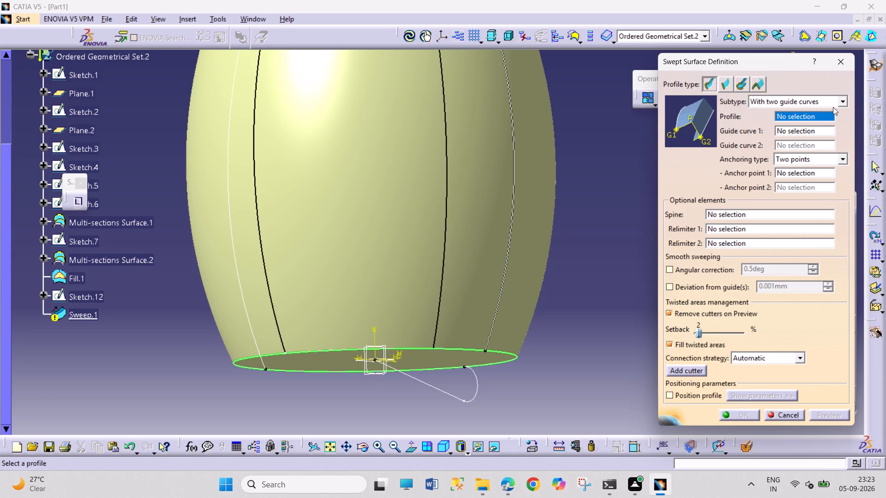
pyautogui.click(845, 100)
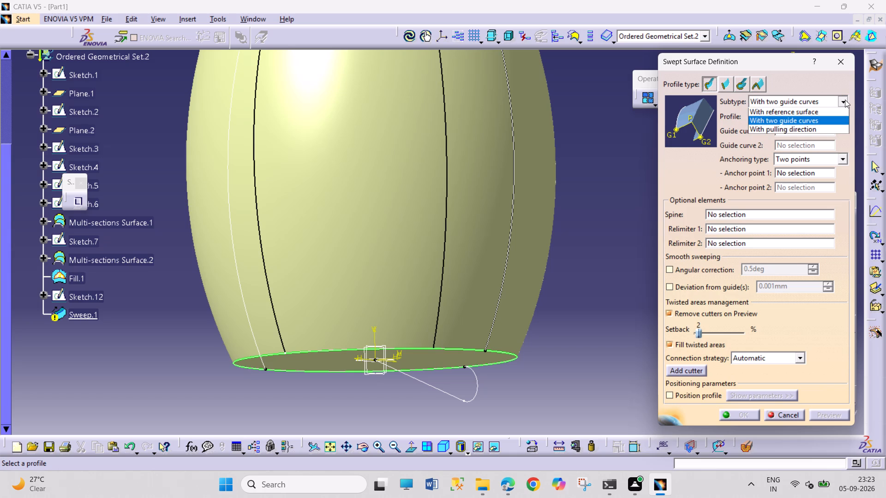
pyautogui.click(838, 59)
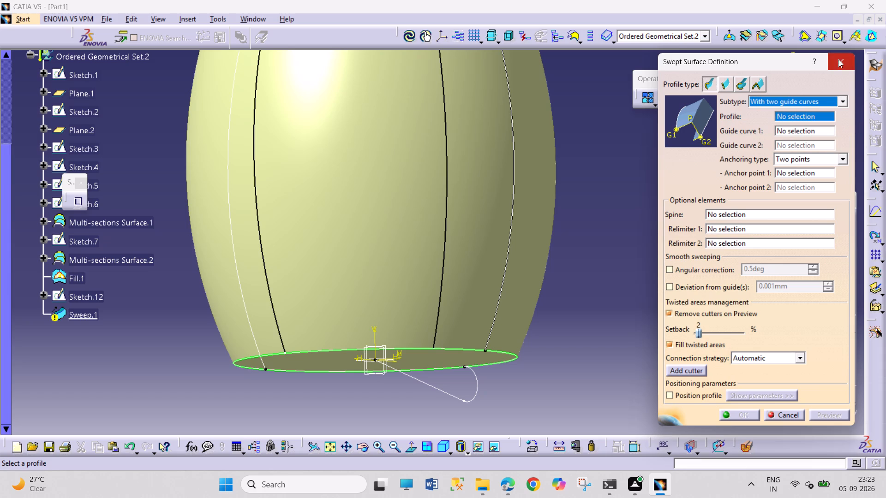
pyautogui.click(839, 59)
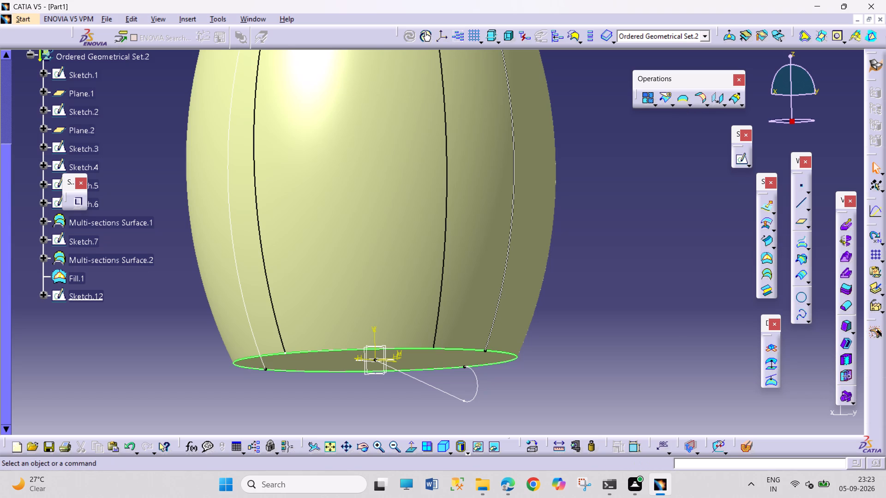
# Revolve the base profile sketch (Sketch.12) 360deg around its vertical axis (VDirection) as a surface, with angle 2 at 0deg.
pyautogui.click(772, 214)
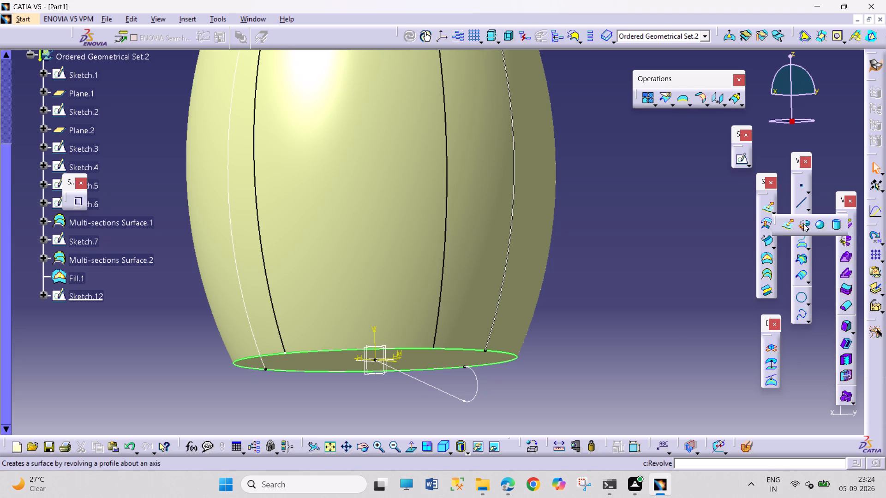
pyautogui.click(803, 224)
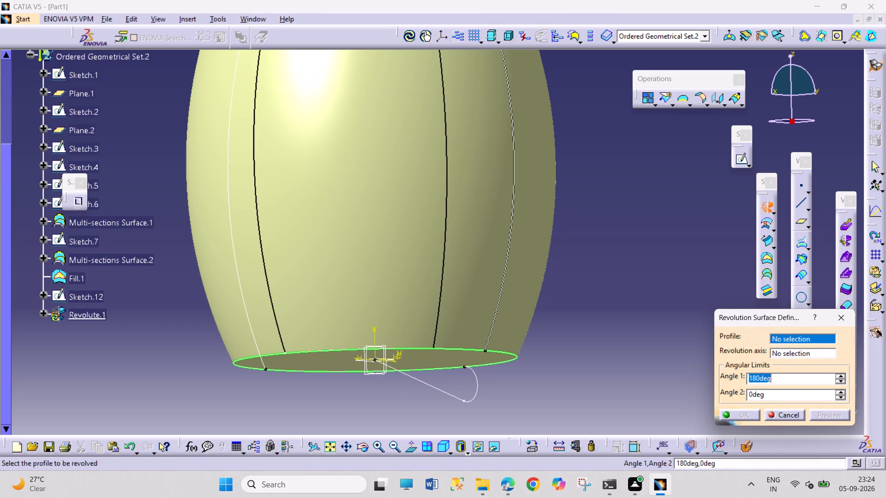
pyautogui.click(453, 396)
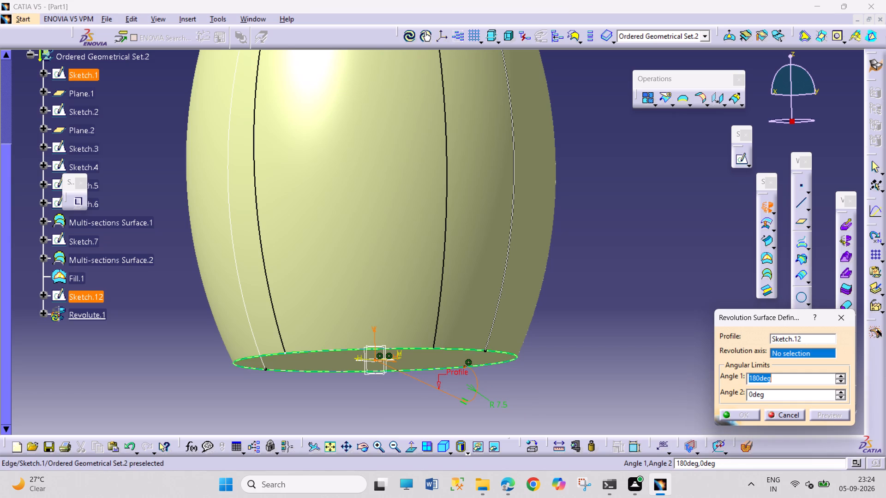
pyautogui.click(470, 349)
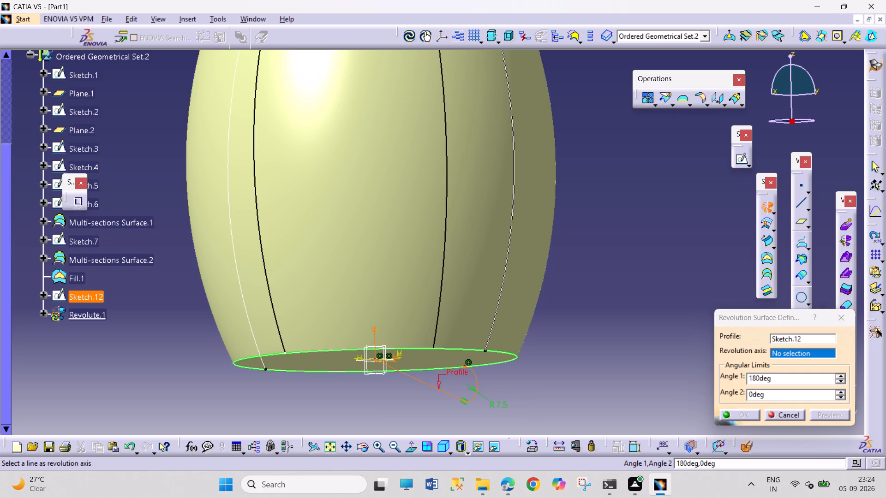
pyautogui.click(376, 340)
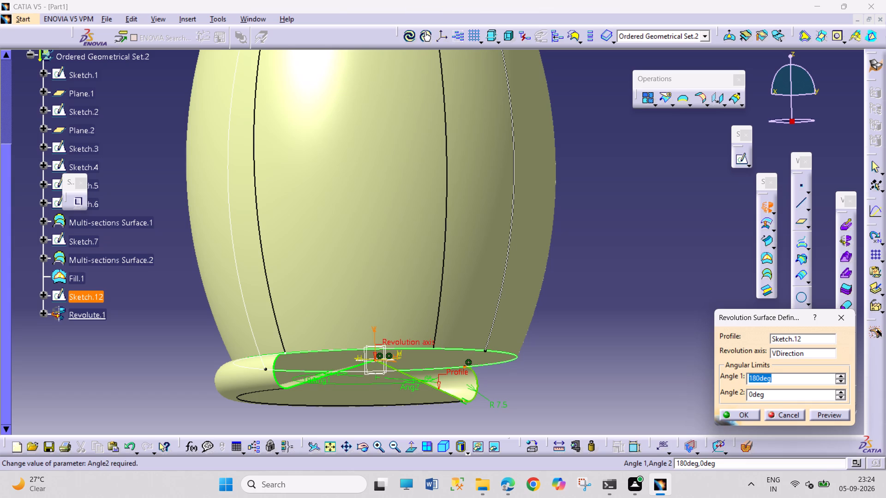
pyautogui.write('360')
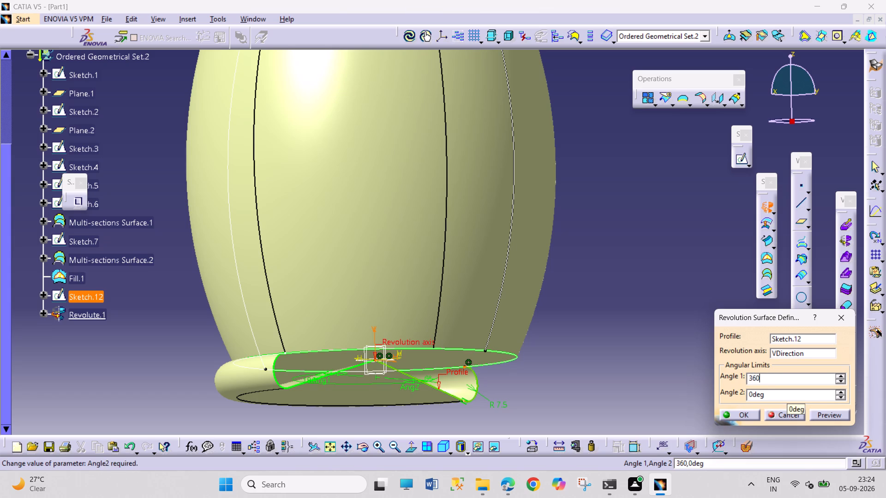
pyautogui.press('Return')
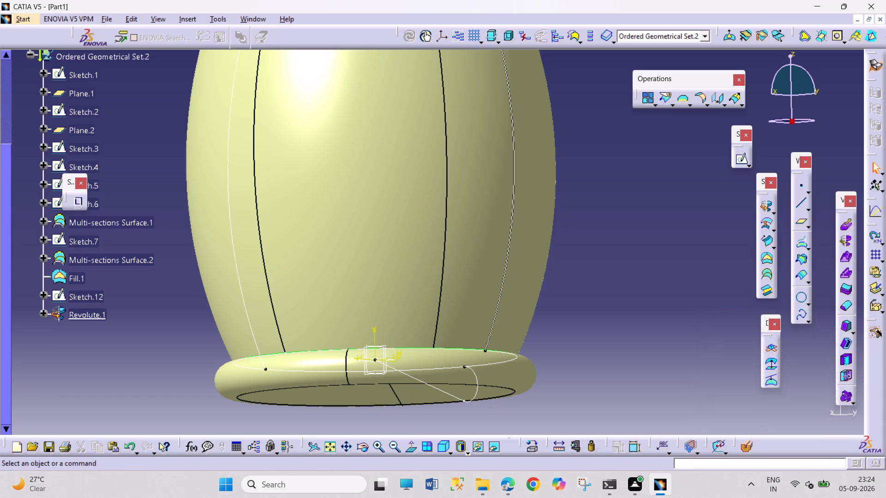
# Examine the revolved rounded base from below and from the side, including where it meets the jug's body.
pyautogui.click(667, 373)
pyautogui.click(365, 440)
pyautogui.moveTo(558, 246); pyautogui.dragTo(424, 202)
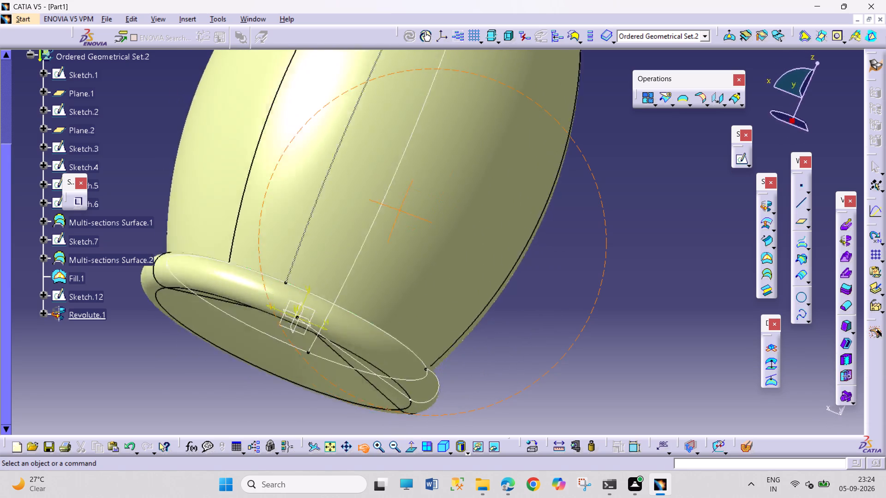
pyautogui.moveTo(424, 202); pyautogui.dragTo(563, 271)
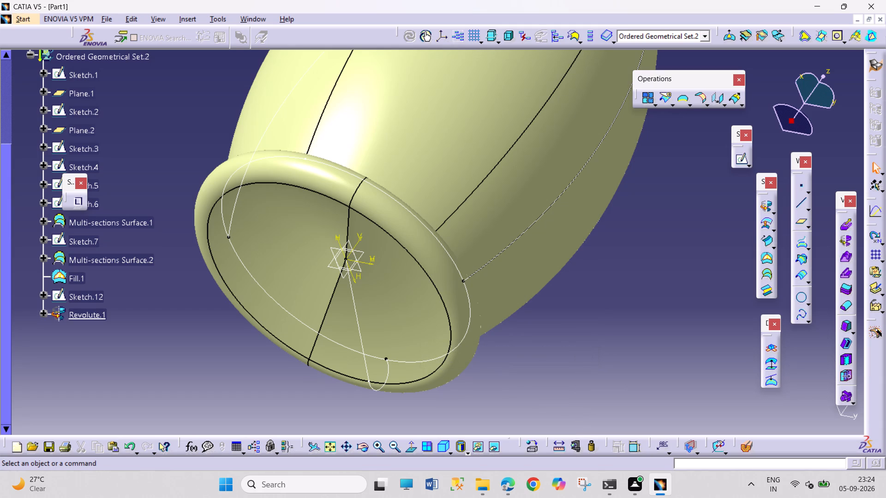
pyautogui.click(366, 451)
pyautogui.moveTo(389, 339); pyautogui.dragTo(470, 427)
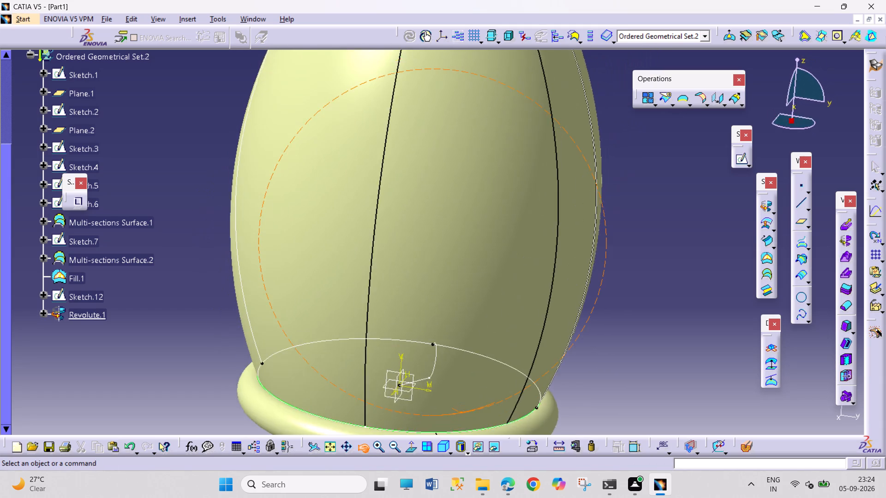
pyautogui.moveTo(470, 427); pyautogui.dragTo(470, 390)
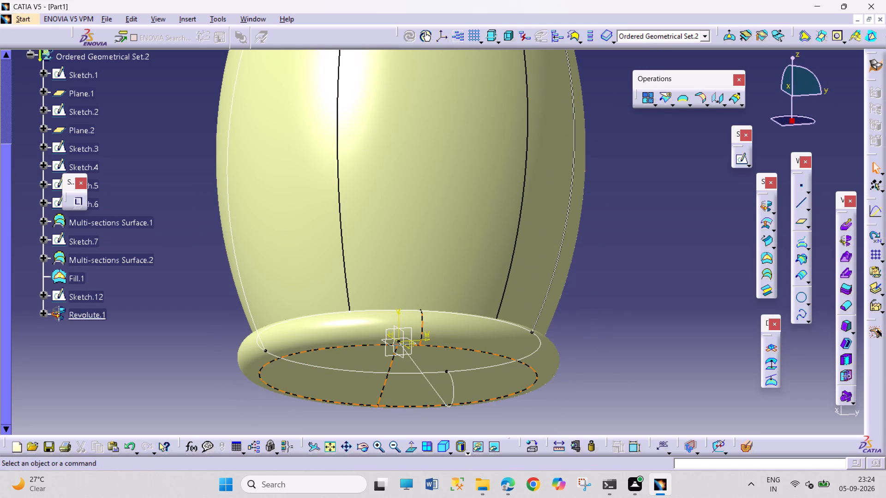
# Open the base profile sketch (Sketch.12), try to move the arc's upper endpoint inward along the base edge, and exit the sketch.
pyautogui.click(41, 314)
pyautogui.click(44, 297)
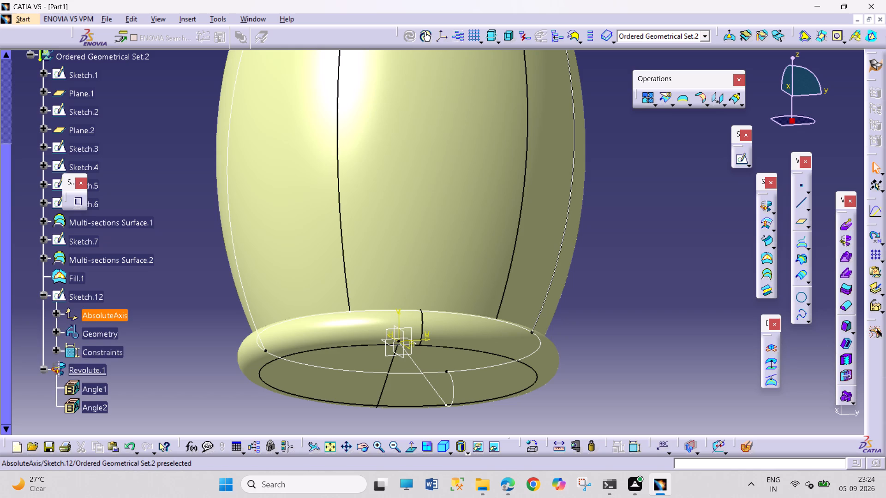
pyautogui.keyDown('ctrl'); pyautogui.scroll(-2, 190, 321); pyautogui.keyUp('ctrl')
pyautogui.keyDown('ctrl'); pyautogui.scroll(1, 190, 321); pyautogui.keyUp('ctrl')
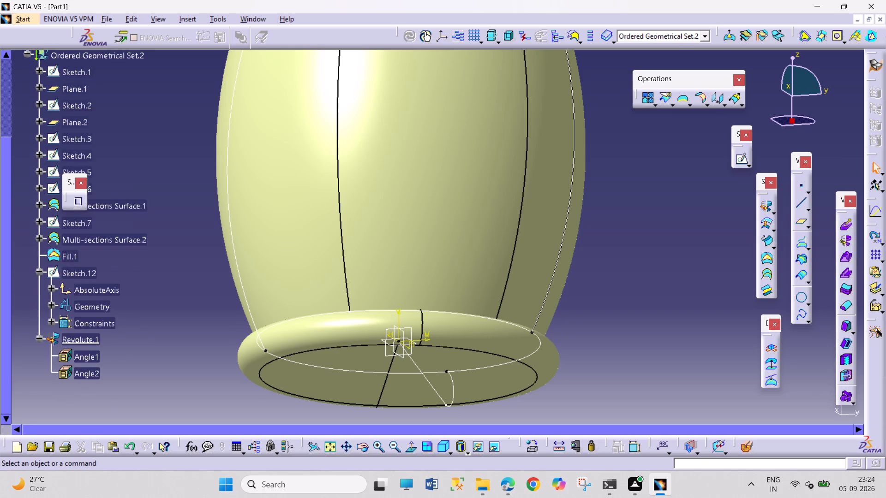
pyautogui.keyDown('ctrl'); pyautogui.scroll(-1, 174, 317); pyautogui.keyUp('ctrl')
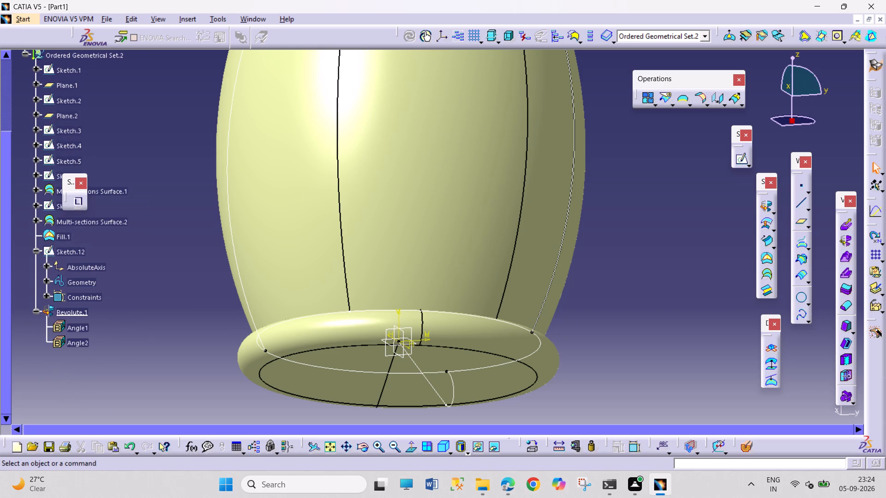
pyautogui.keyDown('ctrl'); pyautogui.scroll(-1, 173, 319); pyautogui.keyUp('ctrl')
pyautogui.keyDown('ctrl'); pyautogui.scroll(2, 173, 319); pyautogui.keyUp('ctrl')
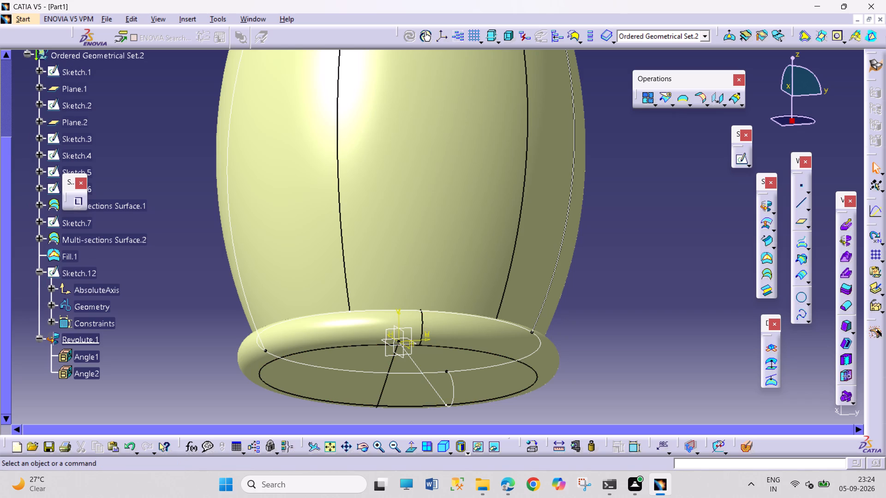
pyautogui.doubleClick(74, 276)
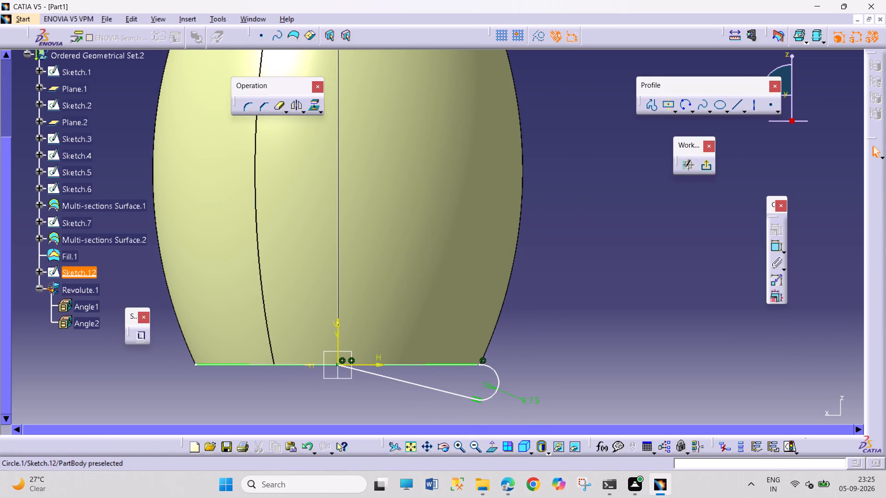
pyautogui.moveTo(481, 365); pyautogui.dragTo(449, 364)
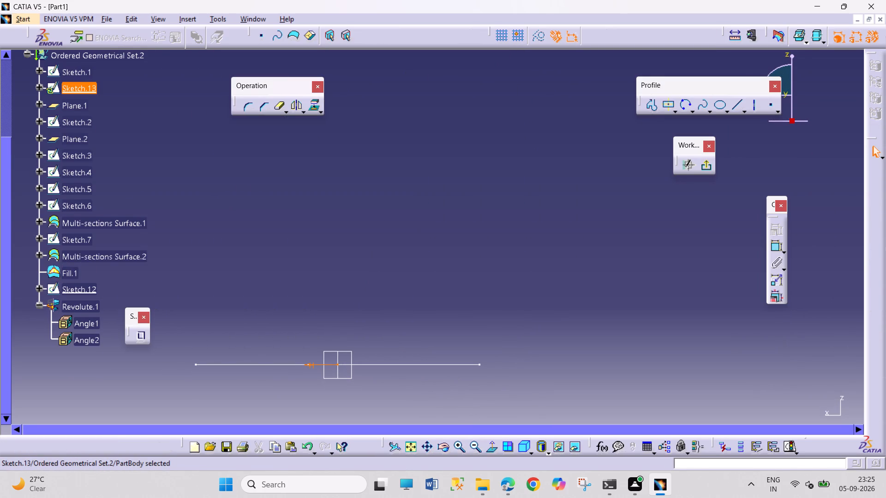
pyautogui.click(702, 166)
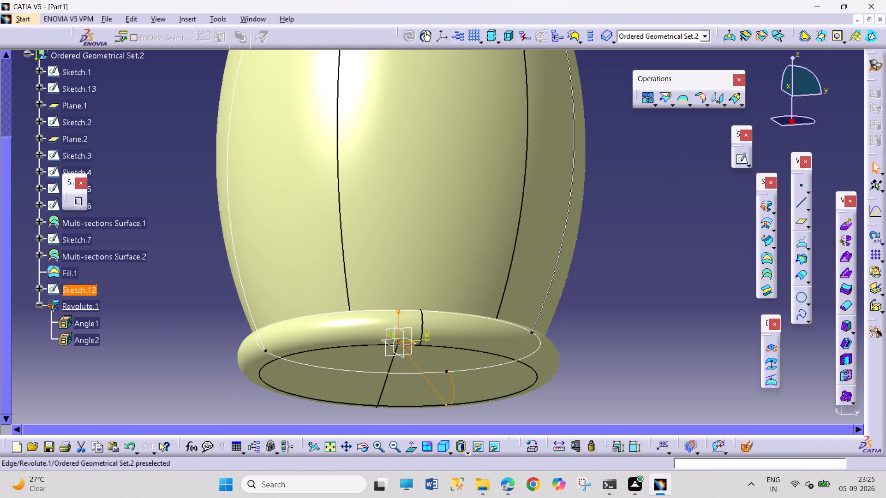
# Reopen Sketch.12 and delete the coincidence constraint holding the R7.5 arc's upper endpoint to the end of the base edge.
pyautogui.doubleClick(446, 402)
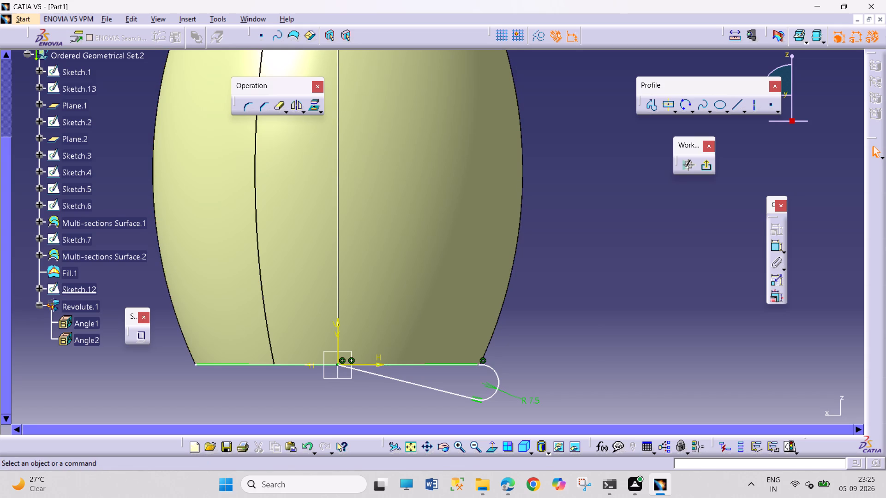
pyautogui.rightClick(483, 361)
pyautogui.click(503, 335)
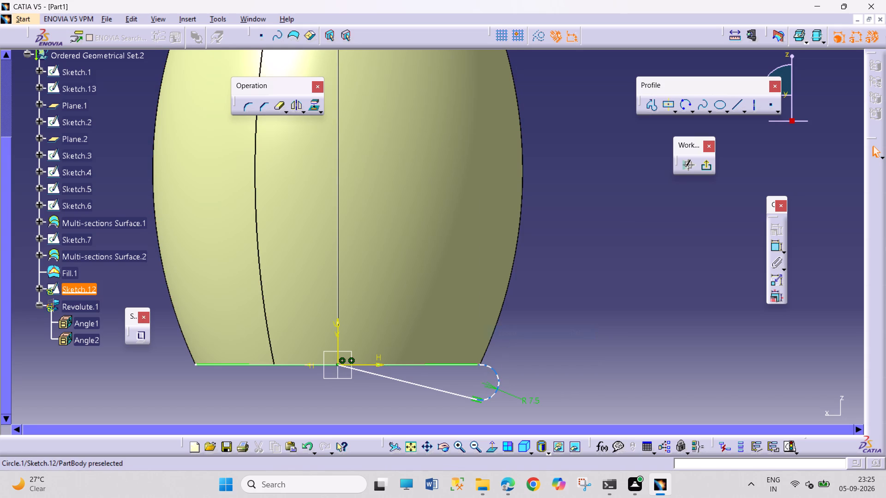
# Move the R7.5 arc's freed upper endpoint inward, just below the base edge, so the arc curls past its highest point.
pyautogui.moveTo(478, 363); pyautogui.dragTo(448, 371)
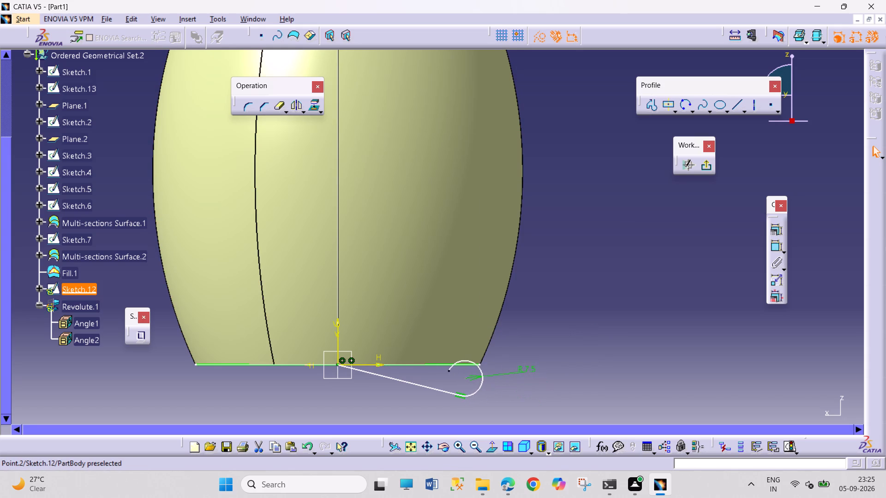
pyautogui.moveTo(448, 371); pyautogui.dragTo(439, 366)
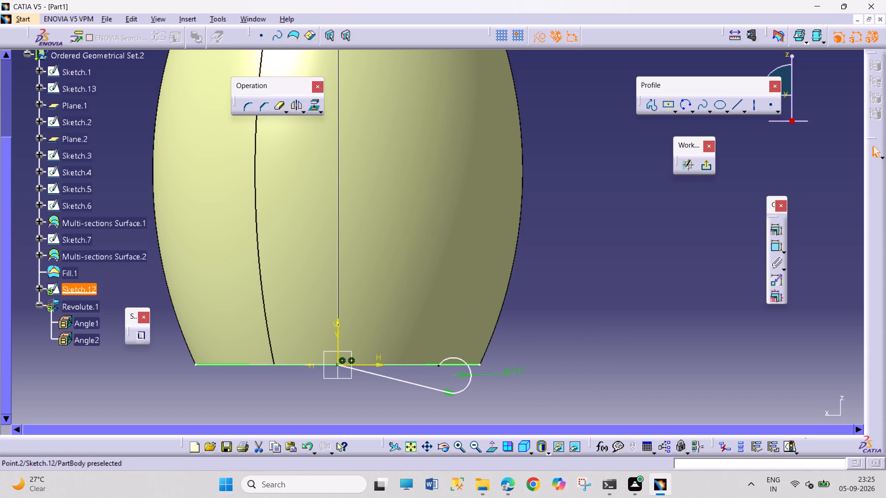
pyautogui.moveTo(439, 366); pyautogui.dragTo(451, 370)
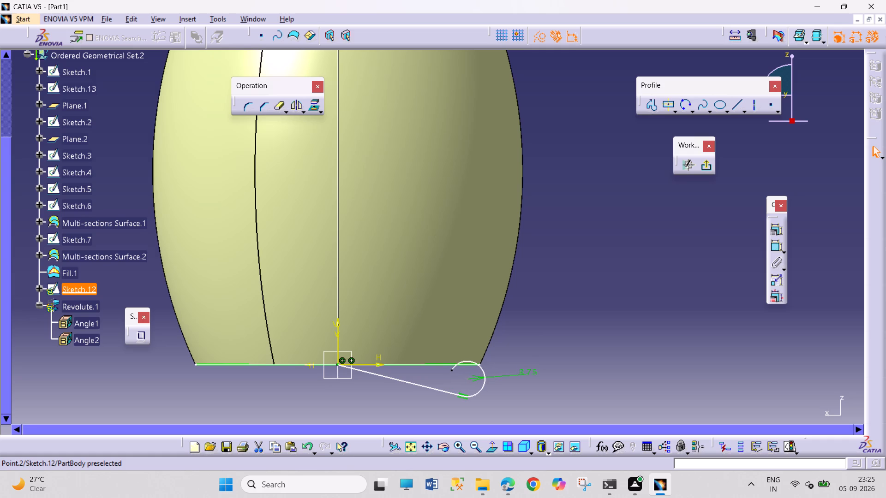
pyautogui.moveTo(451, 370); pyautogui.dragTo(452, 370)
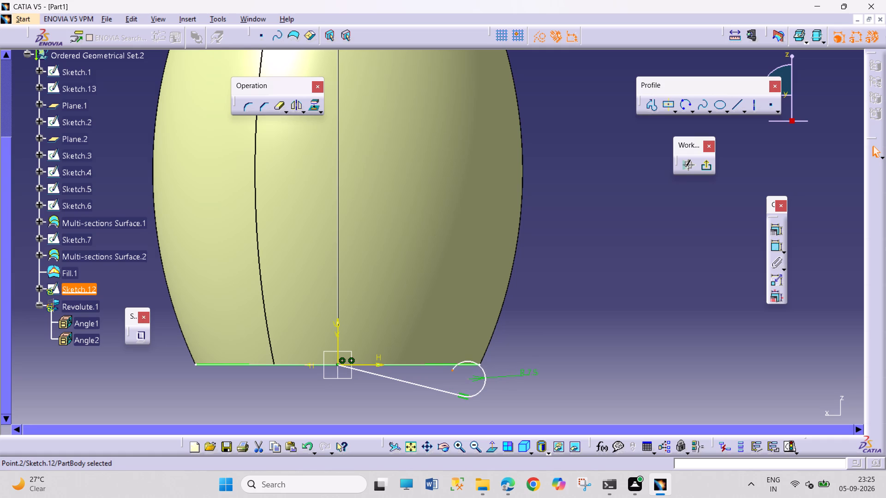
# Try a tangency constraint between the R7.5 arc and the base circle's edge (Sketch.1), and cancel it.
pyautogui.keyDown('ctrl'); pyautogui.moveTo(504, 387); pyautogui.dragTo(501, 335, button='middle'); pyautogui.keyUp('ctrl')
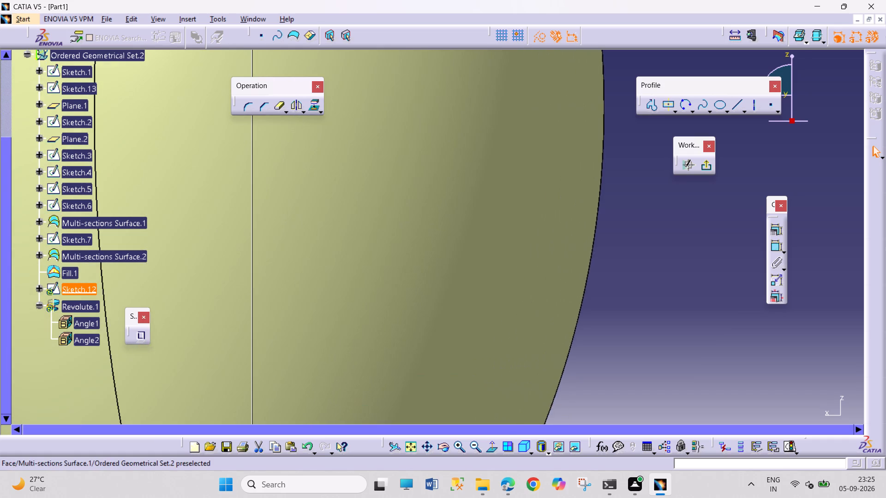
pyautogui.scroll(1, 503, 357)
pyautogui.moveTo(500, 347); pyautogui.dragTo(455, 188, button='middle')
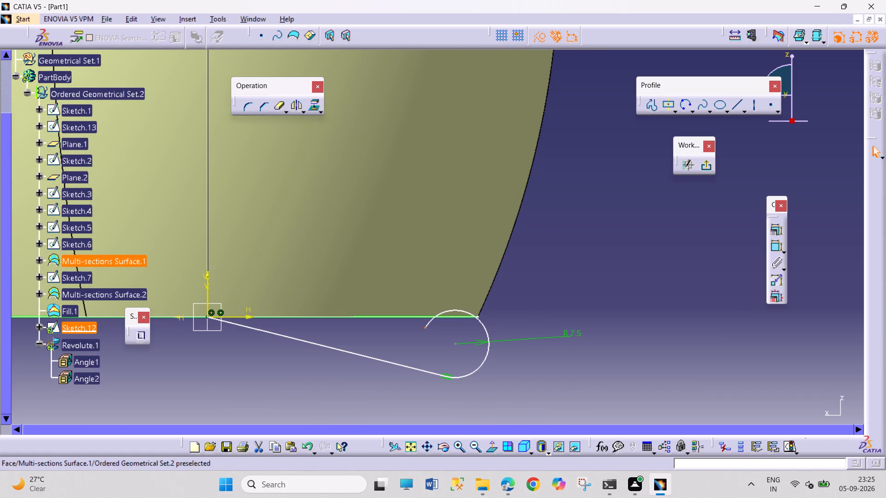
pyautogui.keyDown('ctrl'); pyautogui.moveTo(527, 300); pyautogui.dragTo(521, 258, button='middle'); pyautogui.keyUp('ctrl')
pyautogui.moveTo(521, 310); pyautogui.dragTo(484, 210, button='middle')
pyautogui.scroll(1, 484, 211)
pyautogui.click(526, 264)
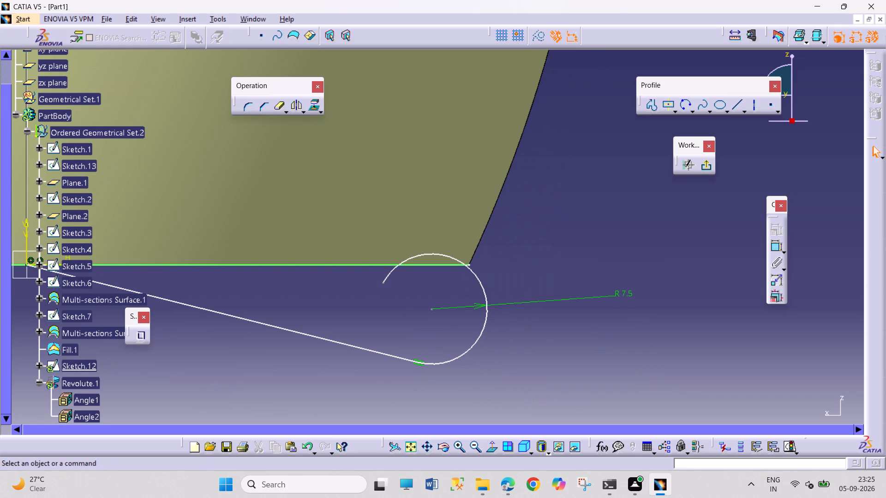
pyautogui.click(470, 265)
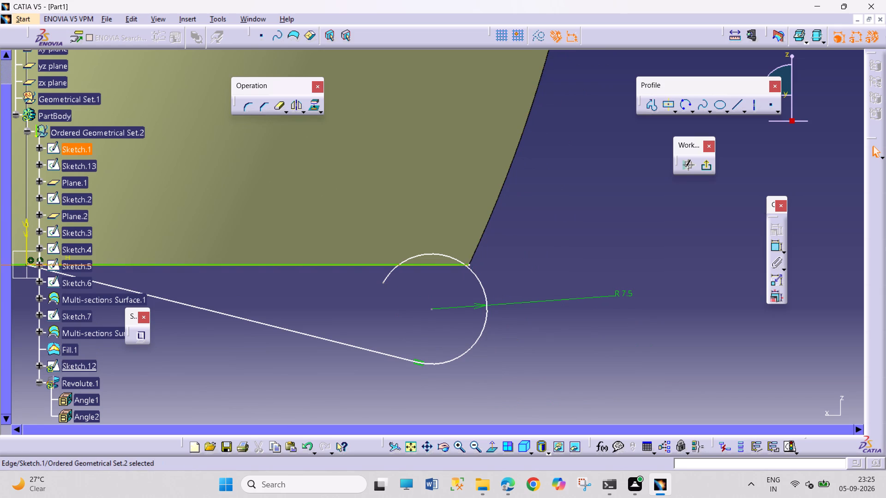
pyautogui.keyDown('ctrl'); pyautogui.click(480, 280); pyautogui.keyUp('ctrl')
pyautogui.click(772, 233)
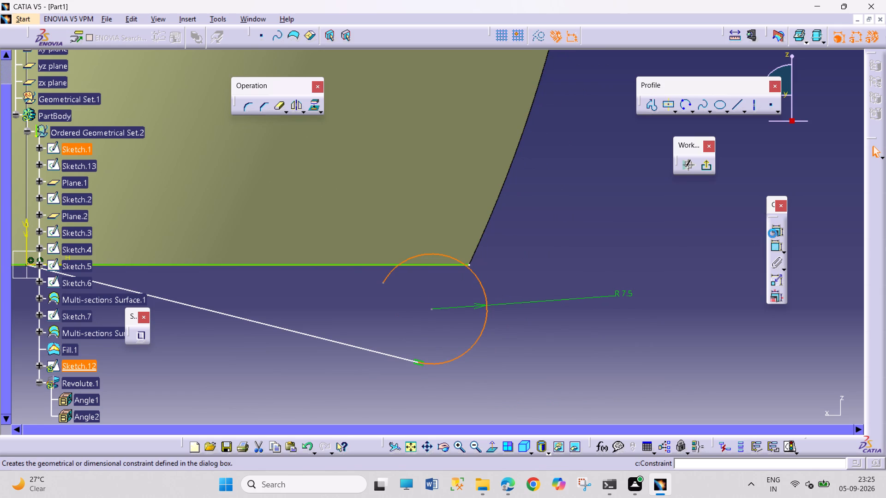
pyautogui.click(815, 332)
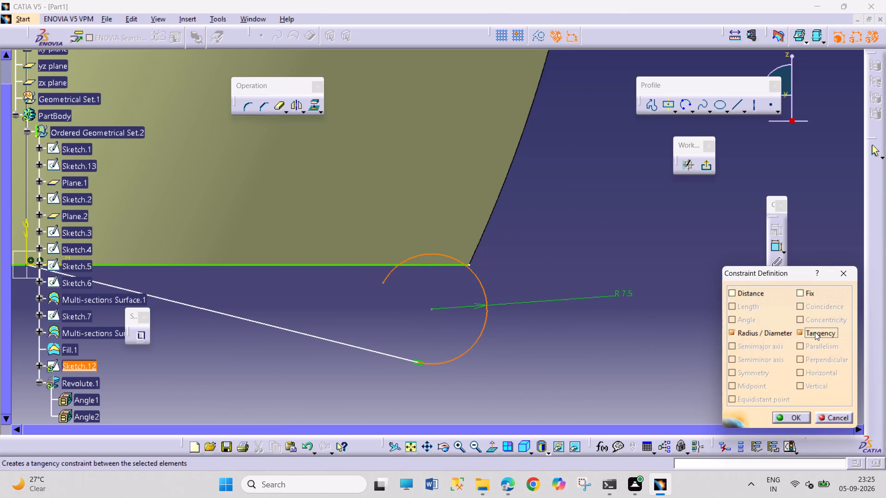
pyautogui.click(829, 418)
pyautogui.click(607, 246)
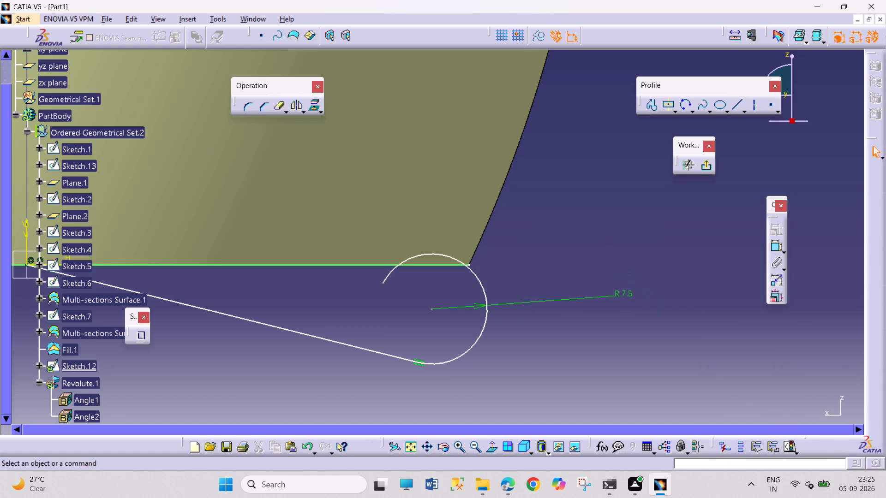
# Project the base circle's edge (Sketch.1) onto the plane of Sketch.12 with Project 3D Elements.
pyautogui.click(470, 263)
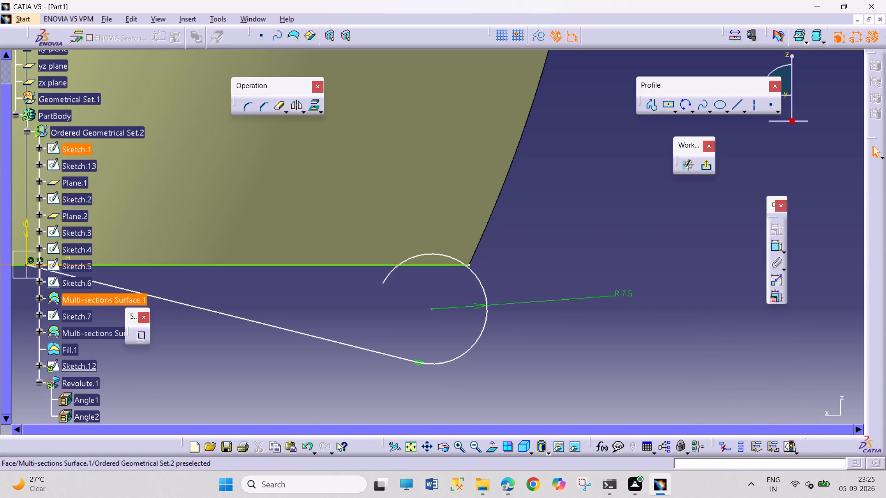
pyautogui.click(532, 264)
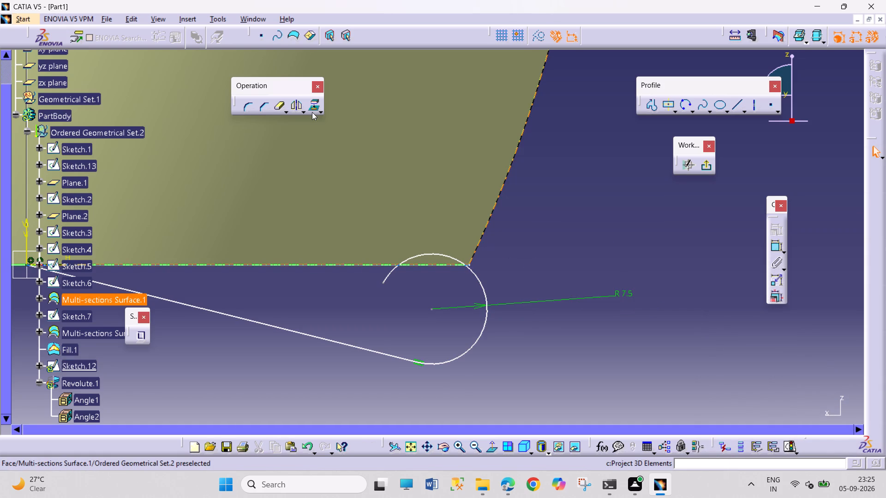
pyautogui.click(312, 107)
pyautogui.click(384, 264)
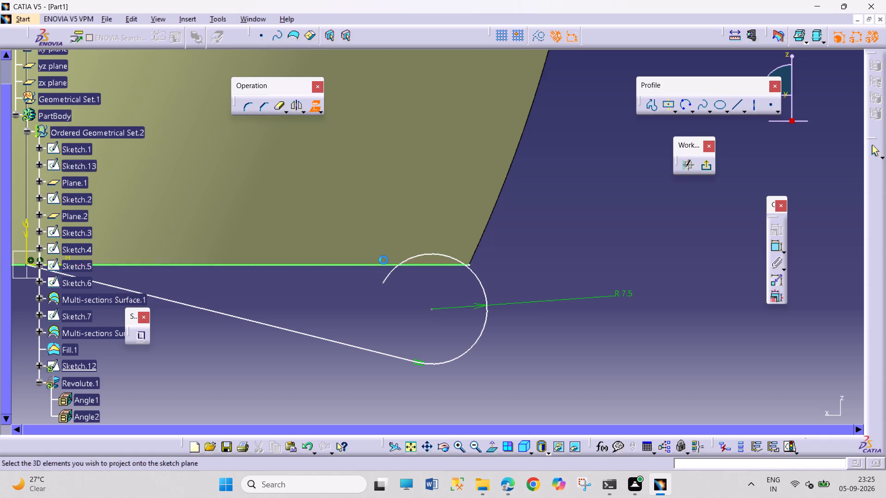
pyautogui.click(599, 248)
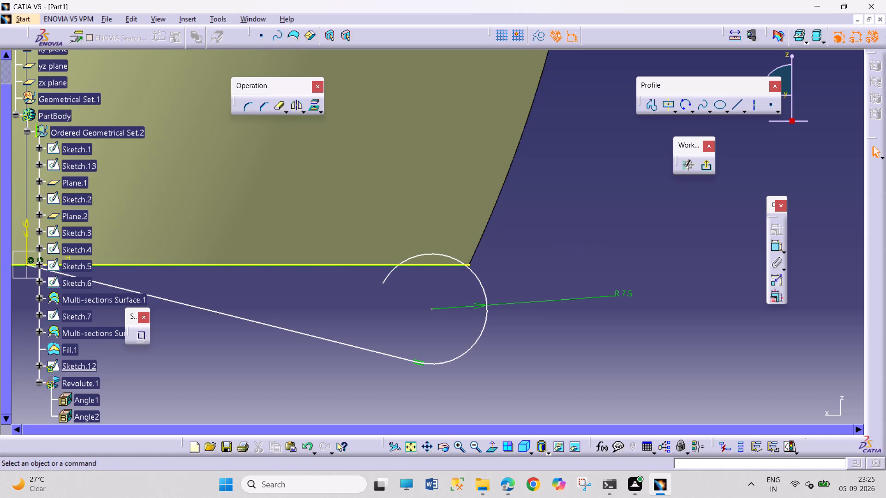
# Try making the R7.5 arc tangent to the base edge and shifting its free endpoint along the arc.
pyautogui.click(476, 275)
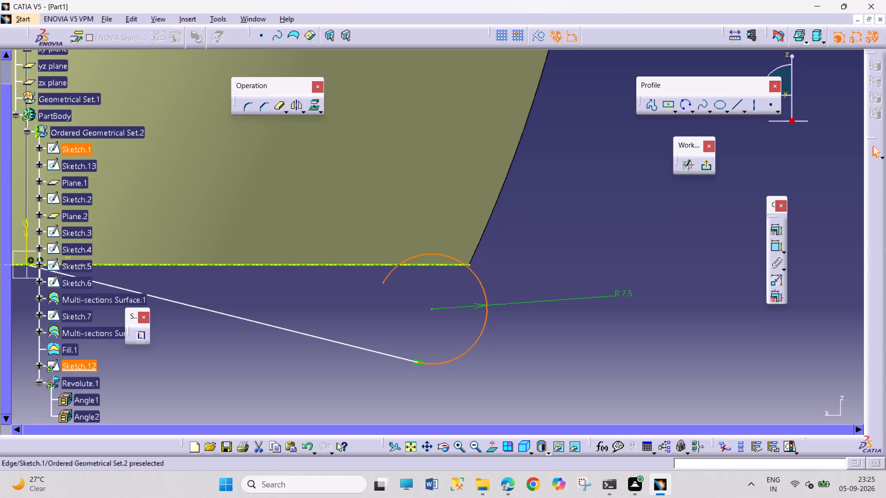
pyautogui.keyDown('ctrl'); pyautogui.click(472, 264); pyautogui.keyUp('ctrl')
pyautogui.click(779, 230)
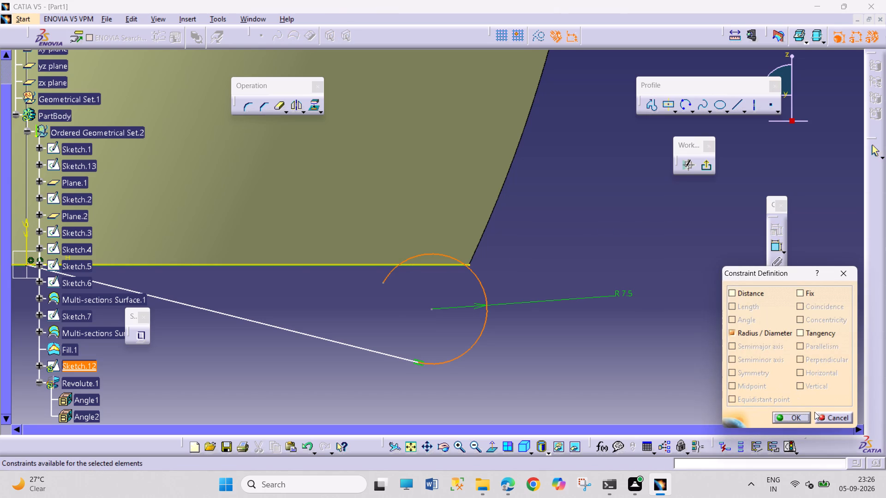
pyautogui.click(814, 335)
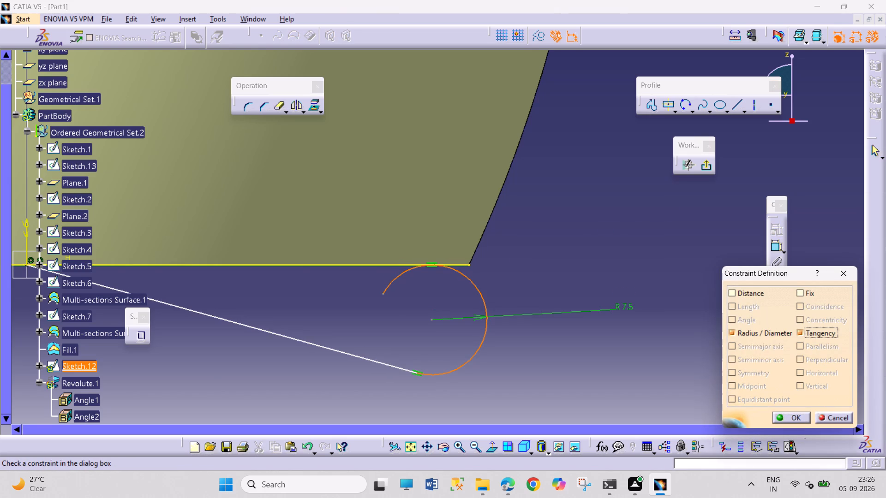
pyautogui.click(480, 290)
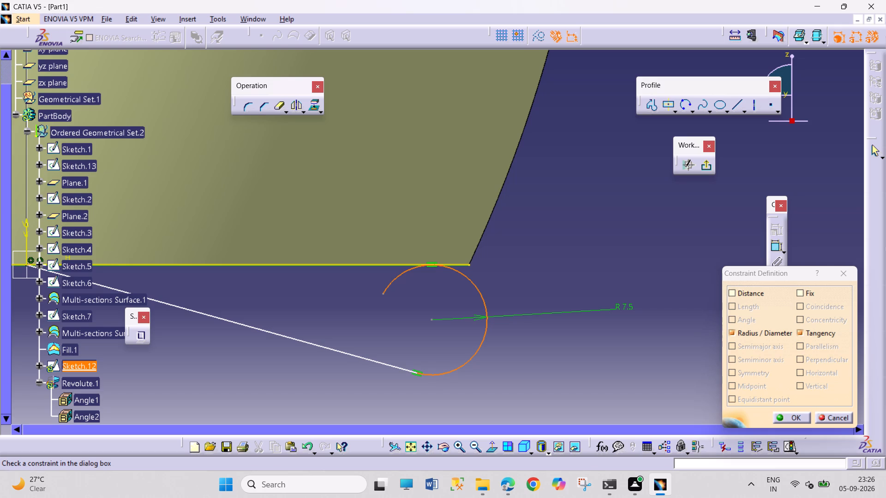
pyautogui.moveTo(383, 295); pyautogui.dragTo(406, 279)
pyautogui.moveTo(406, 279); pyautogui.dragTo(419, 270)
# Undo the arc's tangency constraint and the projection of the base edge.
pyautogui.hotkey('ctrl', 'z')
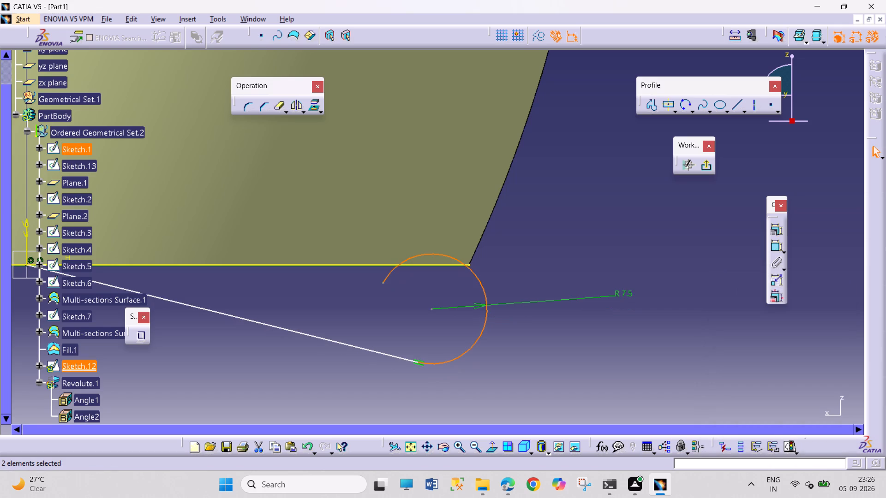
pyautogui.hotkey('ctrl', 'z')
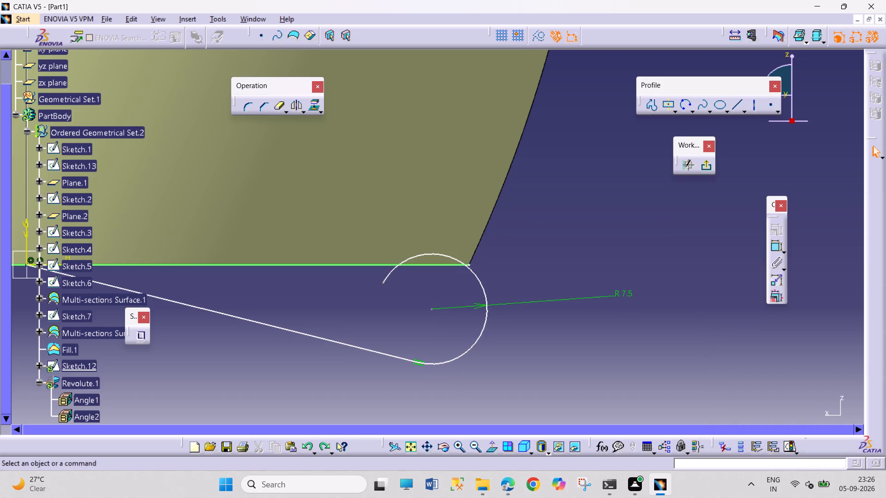
# Move the R7.5 arc up and inward until its outer side meets the body's bottom corner, and check the base dimensions in the PDF in Edge.
pyautogui.click(523, 277)
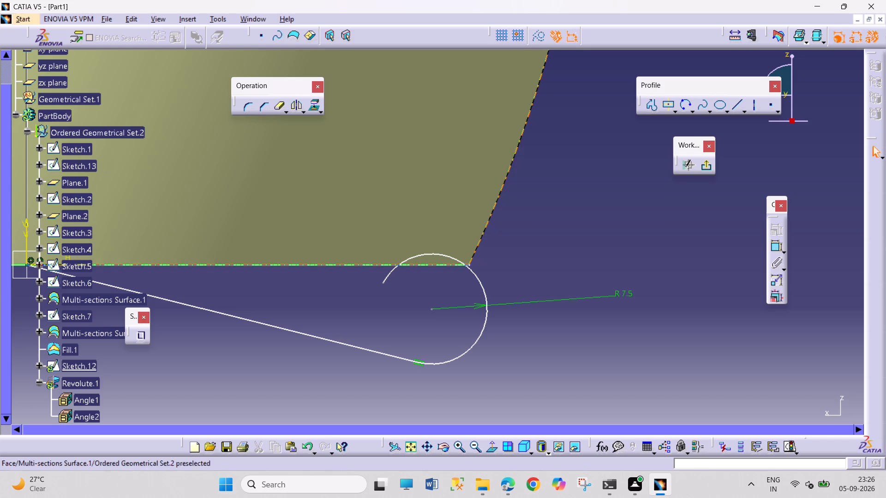
pyautogui.moveTo(475, 277); pyautogui.dragTo(473, 264)
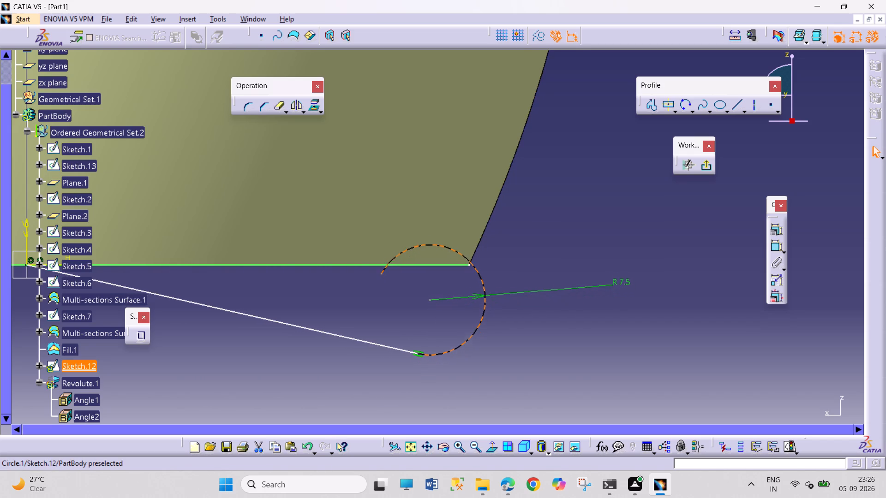
pyautogui.moveTo(473, 264); pyautogui.dragTo(467, 252)
pyautogui.click(519, 270)
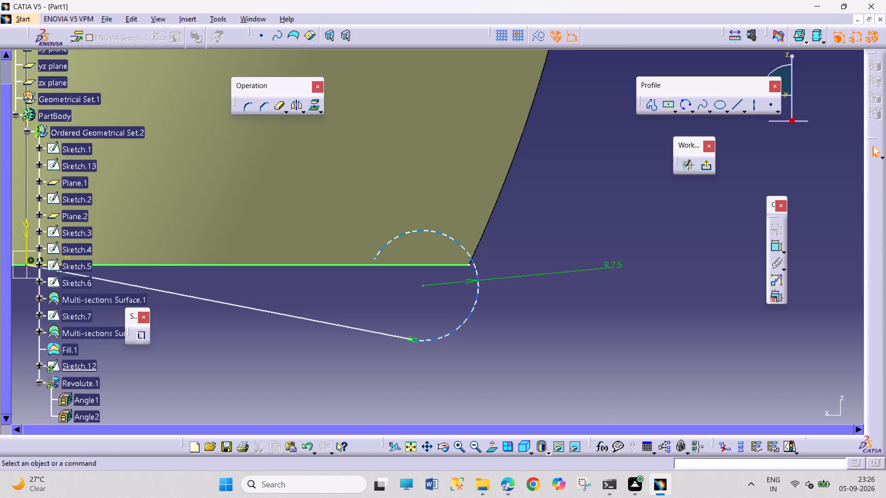
pyautogui.moveTo(476, 272); pyautogui.dragTo(472, 258)
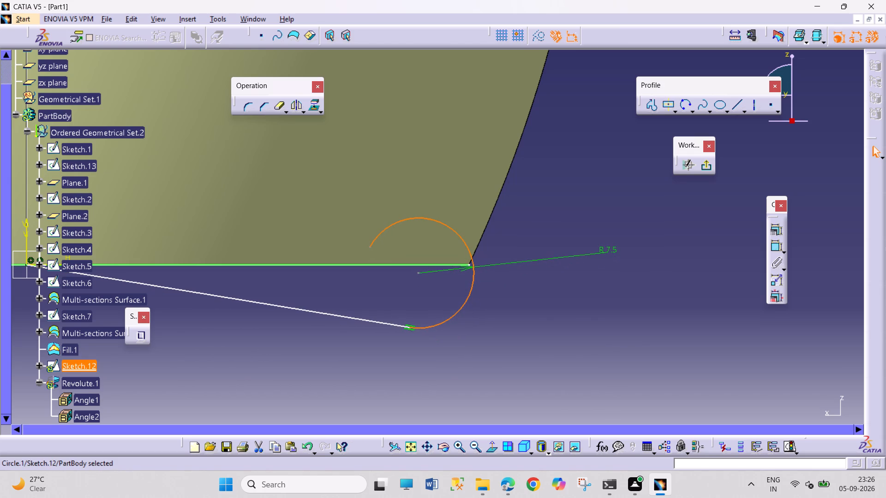
pyautogui.click(500, 415)
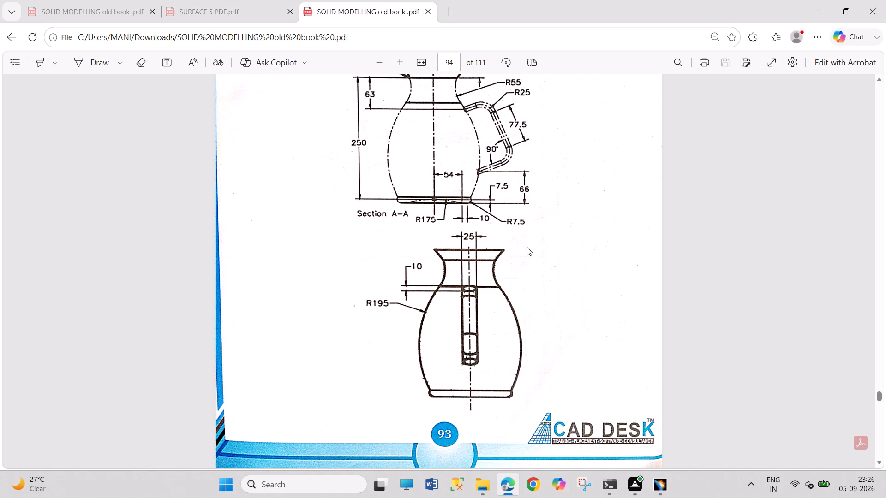
pyautogui.click(653, 476)
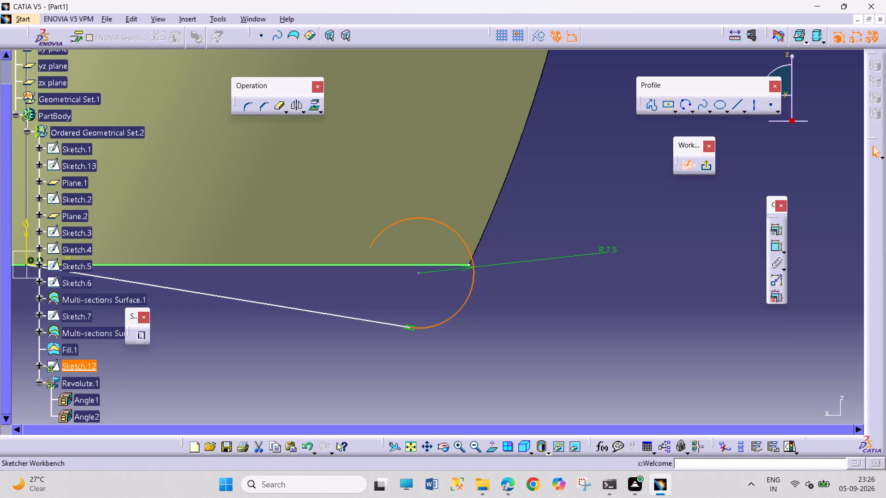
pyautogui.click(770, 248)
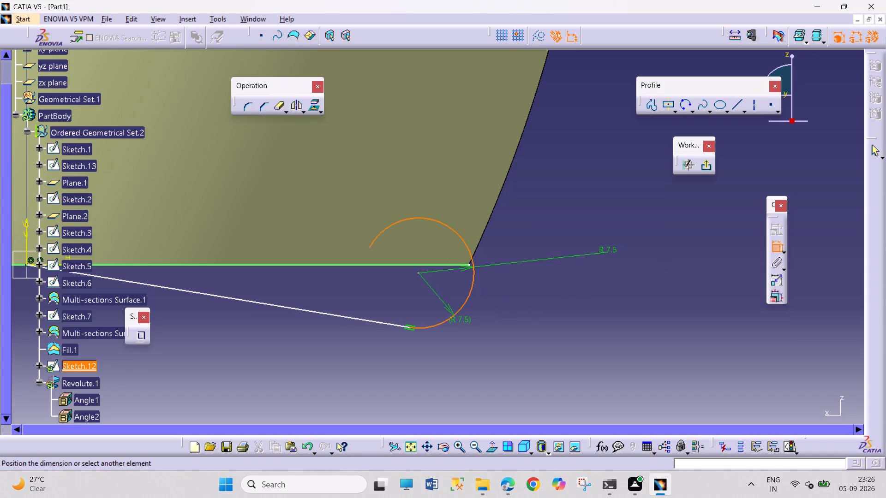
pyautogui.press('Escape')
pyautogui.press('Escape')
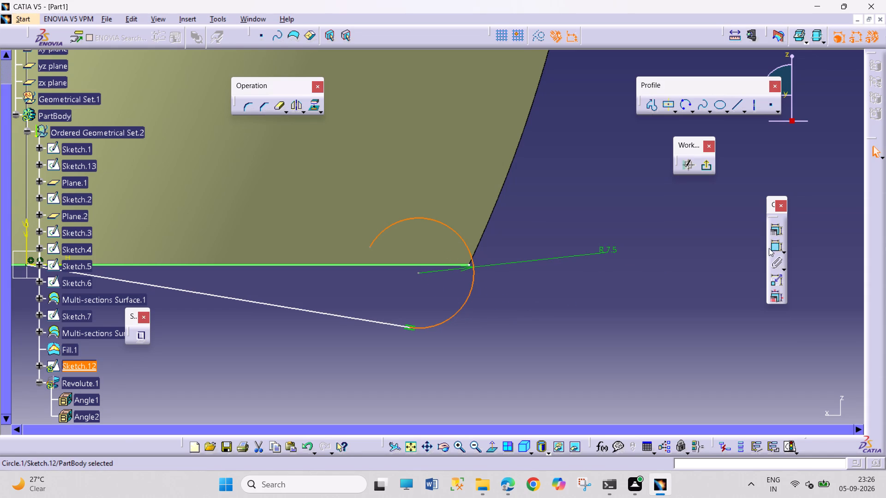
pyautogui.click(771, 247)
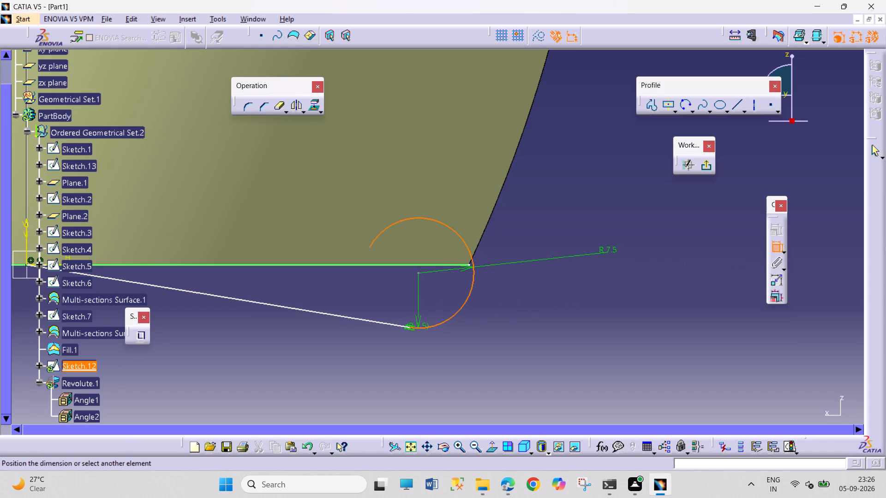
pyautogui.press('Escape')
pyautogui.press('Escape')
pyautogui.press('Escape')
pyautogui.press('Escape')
# Add a vertical dimension between the R7.5 arc's line-side endpoint and its free endpoint, and set it to 7.5 mm.
pyautogui.click(771, 249)
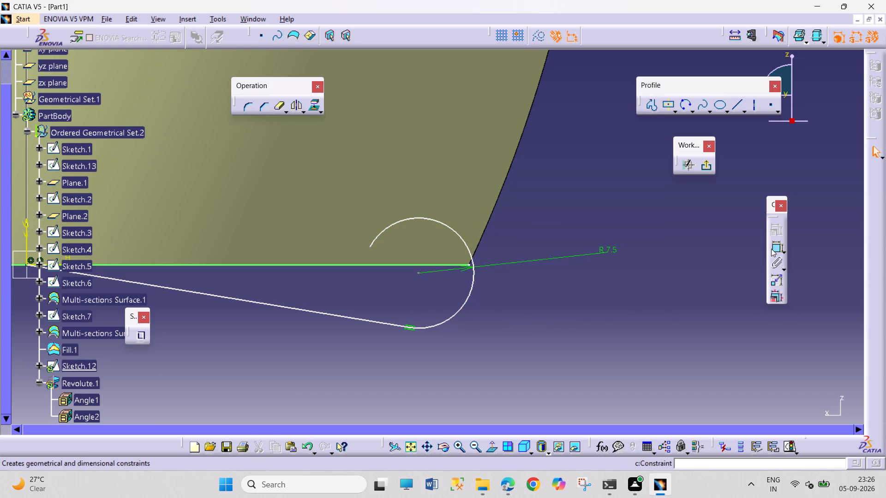
pyautogui.click(410, 328)
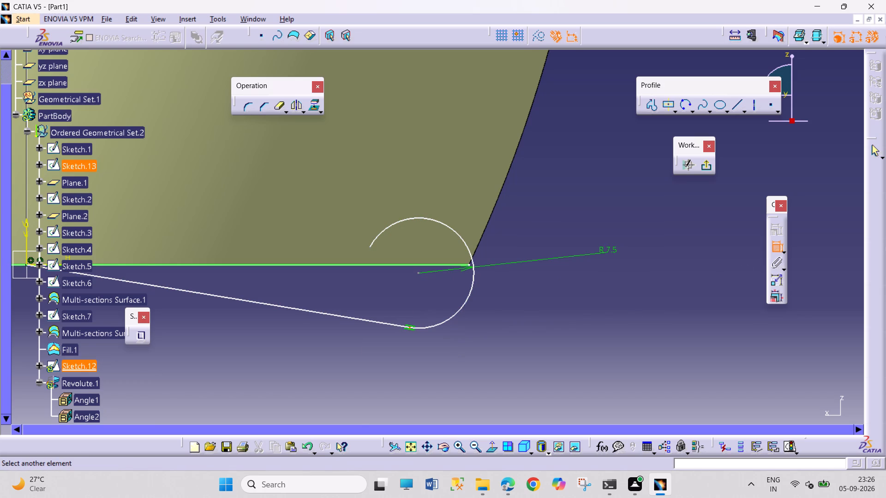
pyautogui.click(372, 246)
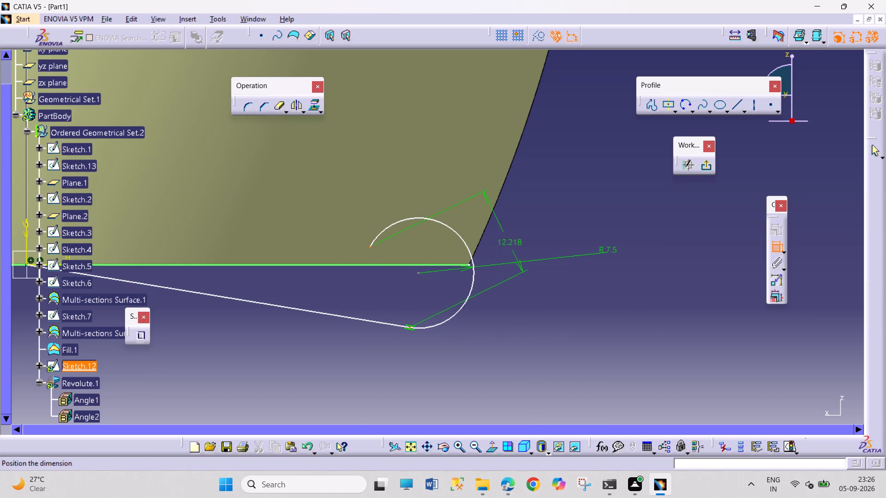
pyautogui.rightClick(515, 246)
pyautogui.click(543, 295)
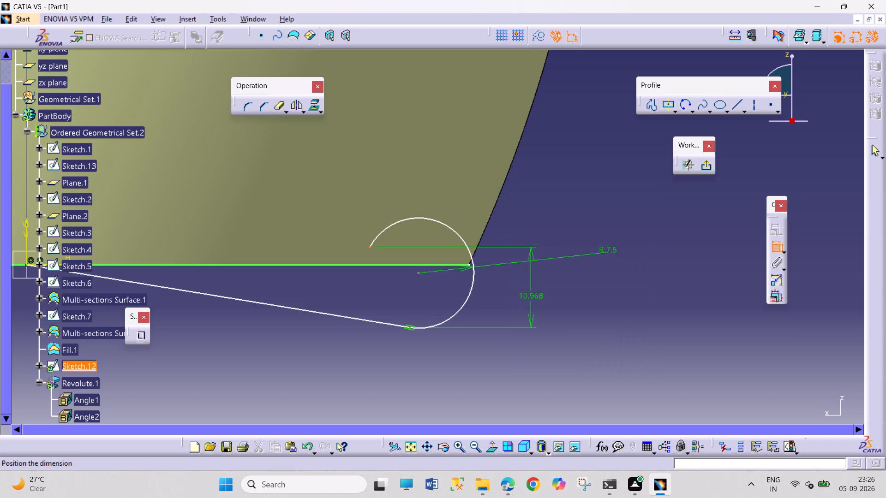
pyautogui.click(526, 301)
pyautogui.doubleClick(528, 298)
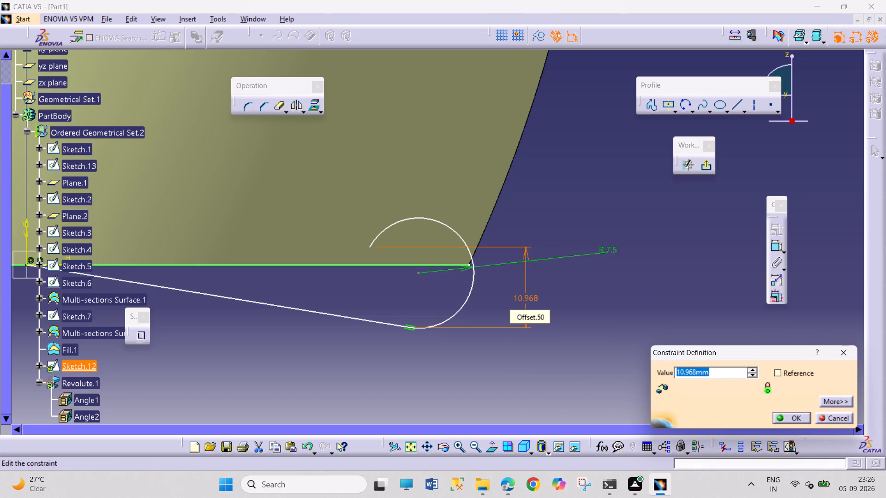
pyautogui.write('7.5')
pyautogui.press('Return')
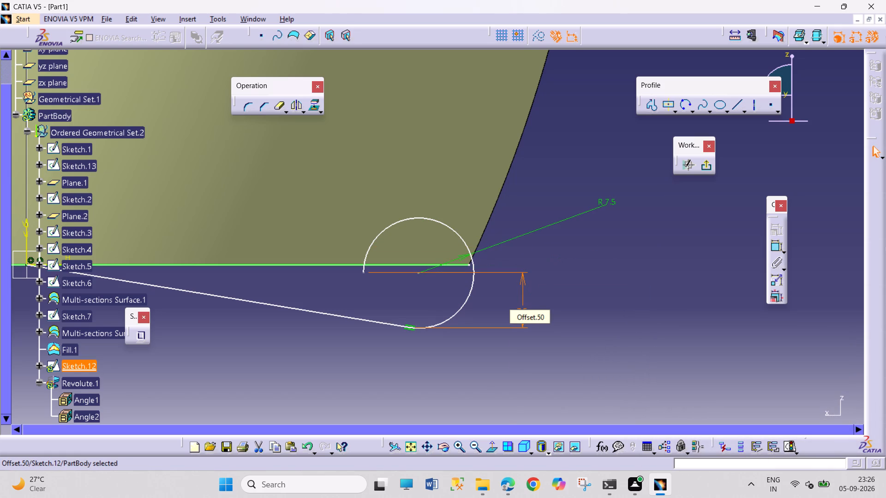
pyautogui.click(586, 270)
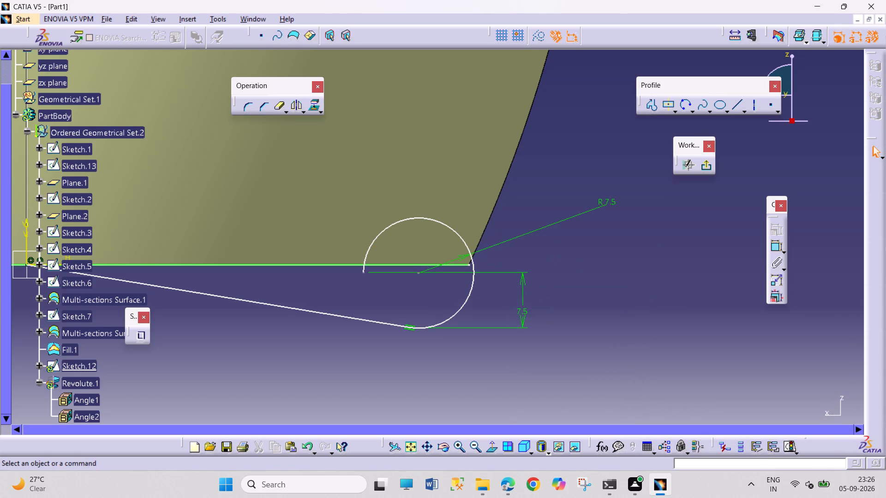
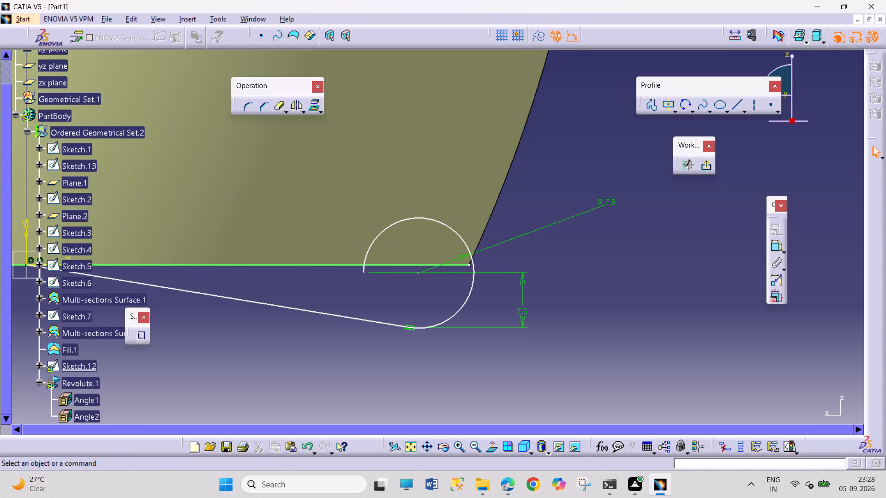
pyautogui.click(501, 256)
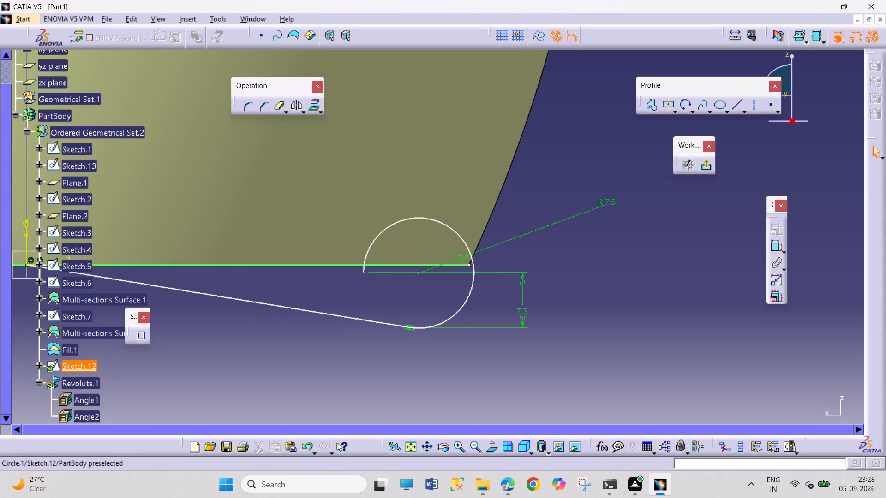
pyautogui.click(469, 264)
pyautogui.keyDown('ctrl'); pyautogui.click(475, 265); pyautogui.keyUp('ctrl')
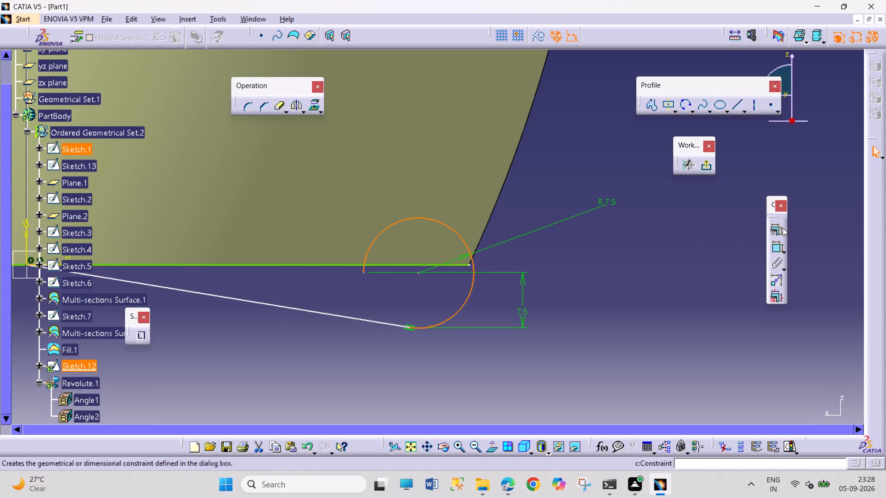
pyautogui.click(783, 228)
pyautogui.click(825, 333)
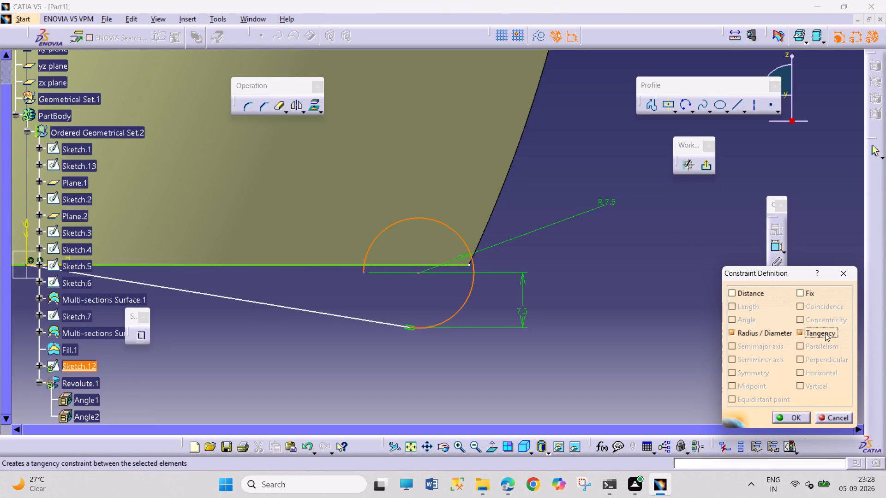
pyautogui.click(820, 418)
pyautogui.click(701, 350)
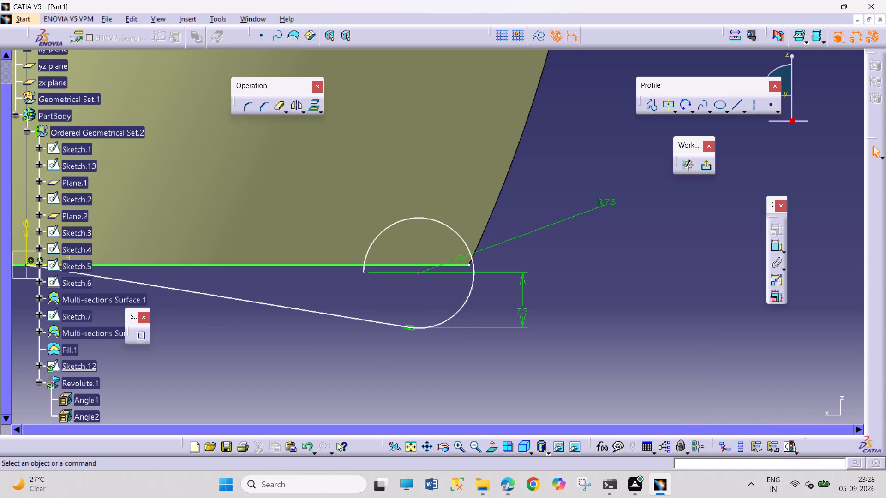
# Delete the 7.5 mm vertical dimension between the R7.5 arc's two endpoints.
pyautogui.rightClick(523, 315)
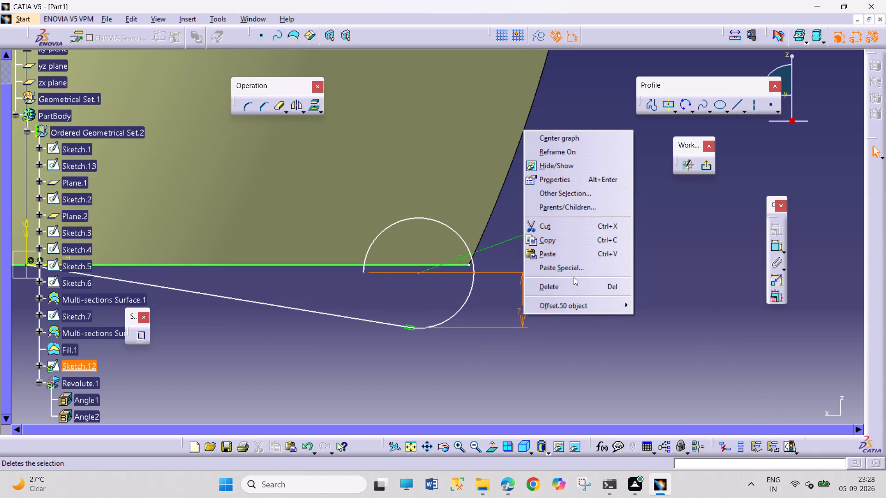
pyautogui.click(574, 282)
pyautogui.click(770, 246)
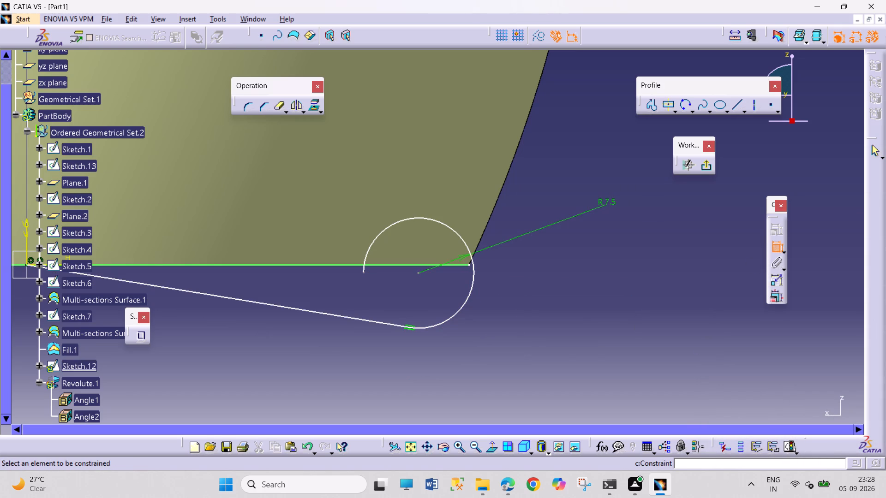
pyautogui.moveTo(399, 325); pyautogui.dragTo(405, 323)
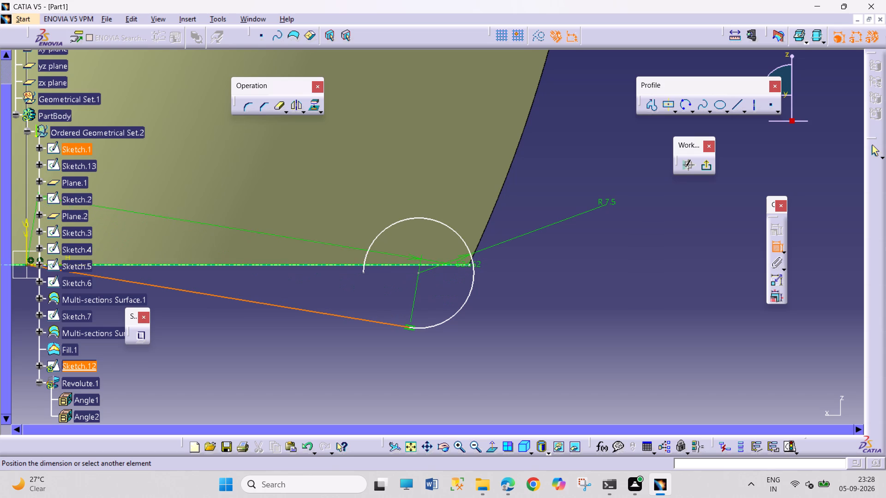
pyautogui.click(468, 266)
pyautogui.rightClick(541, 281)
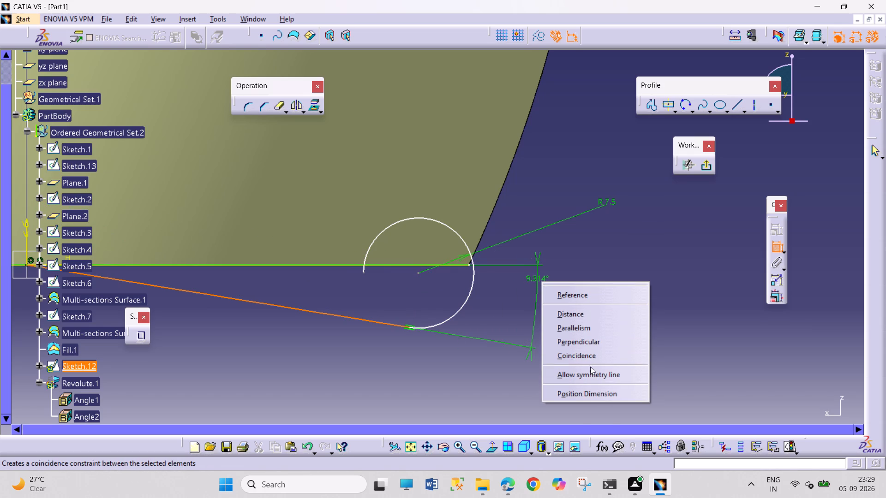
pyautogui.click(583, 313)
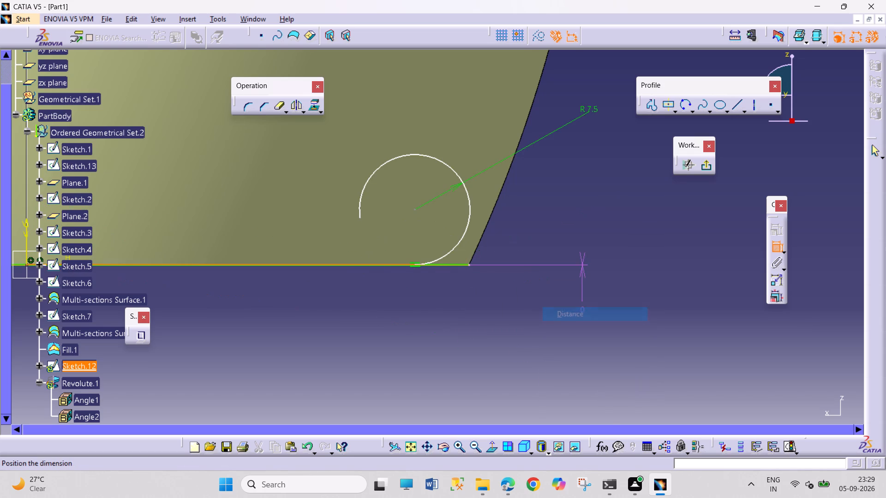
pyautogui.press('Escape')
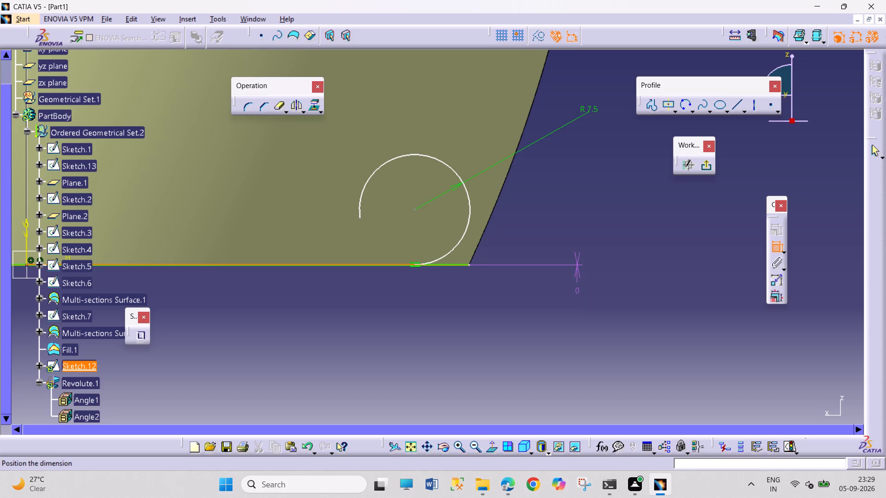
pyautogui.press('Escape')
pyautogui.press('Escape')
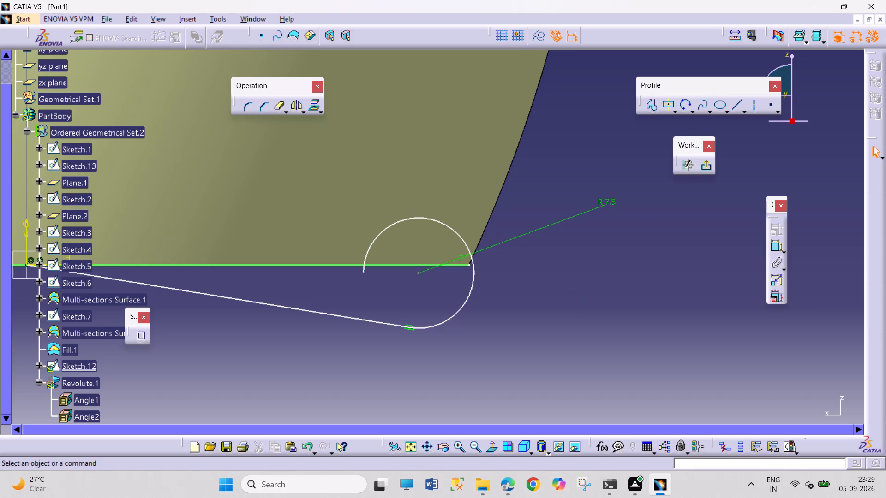
# Dimension the distance from the R7.5 arc's line-side endpoint to the body's base edge and set it to 7.5 mm.
pyautogui.click(778, 248)
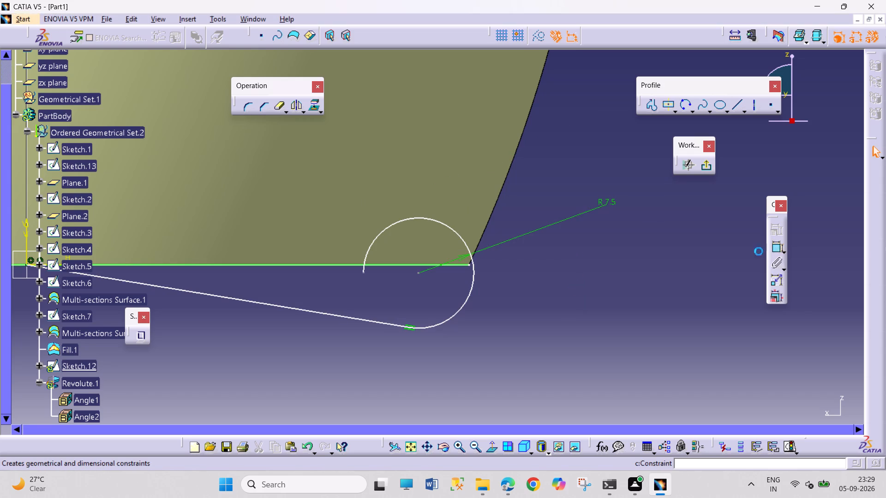
pyautogui.click(410, 327)
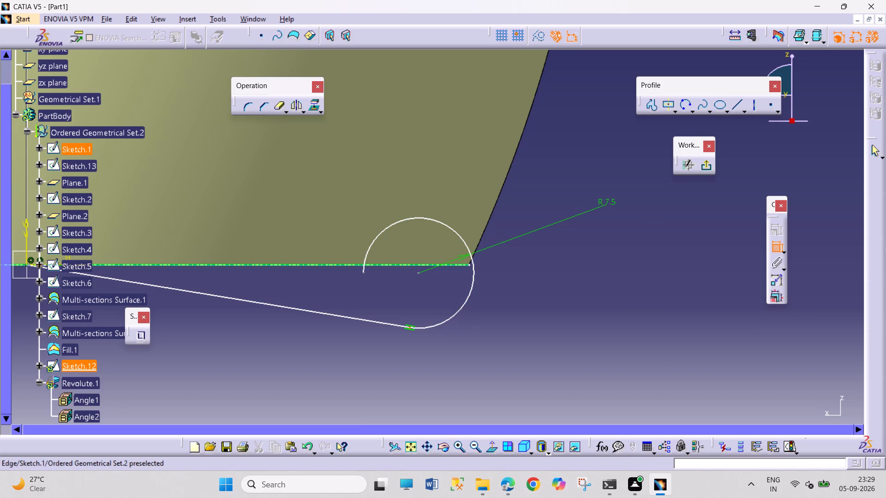
pyautogui.click(467, 265)
pyautogui.click(511, 301)
pyautogui.doubleClick(514, 296)
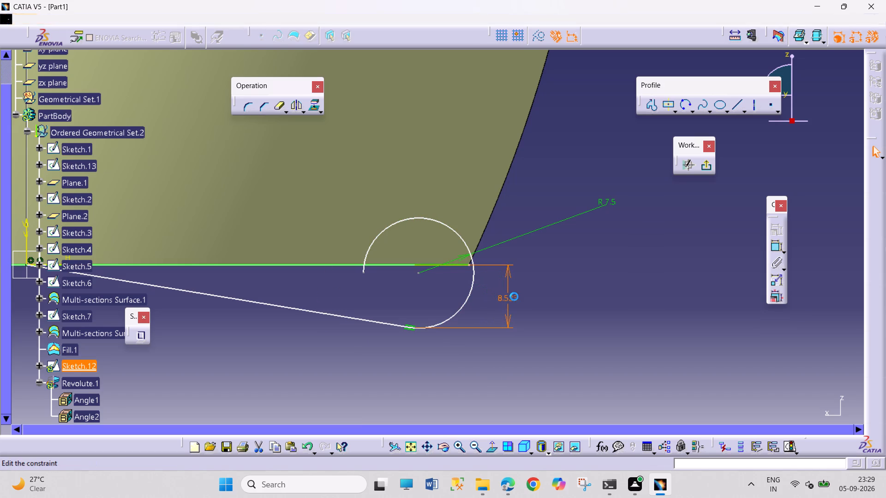
pyautogui.write('7.5')
pyautogui.press('Return')
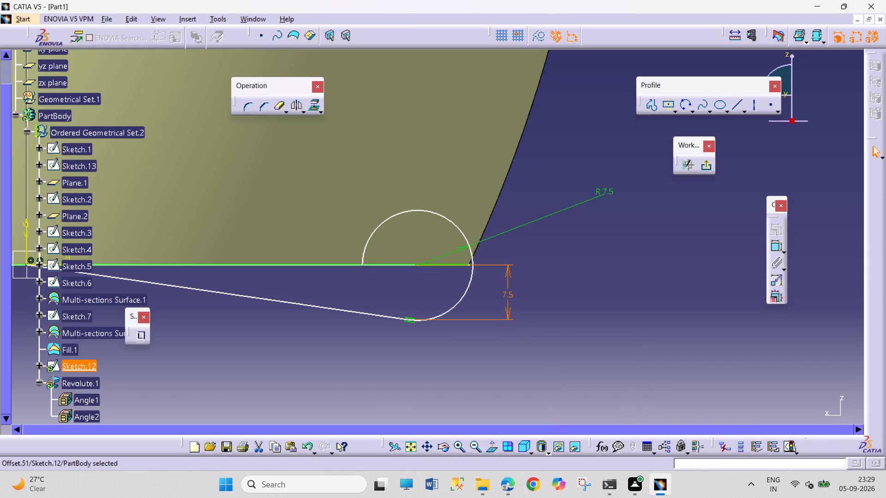
pyautogui.click(572, 298)
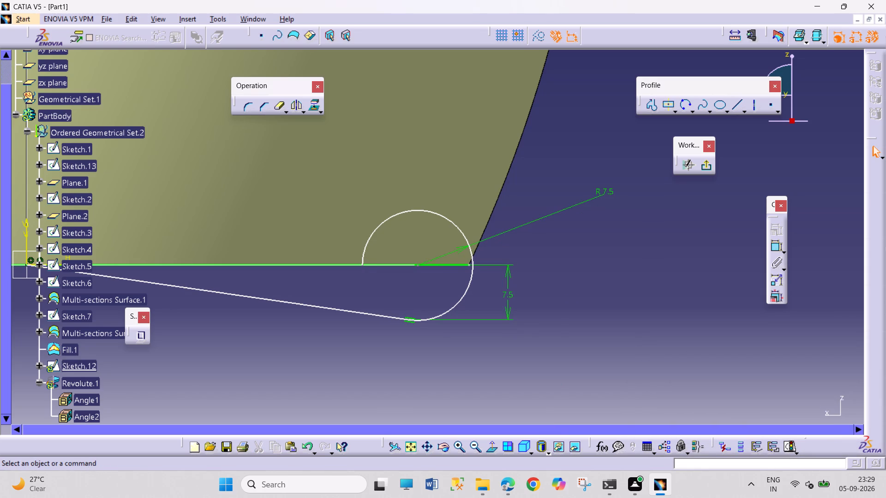
# Shift the R7.5 arc slightly outward so that it passes just beyond the body's bottom corner.
pyautogui.moveTo(474, 270); pyautogui.dragTo(475, 273)
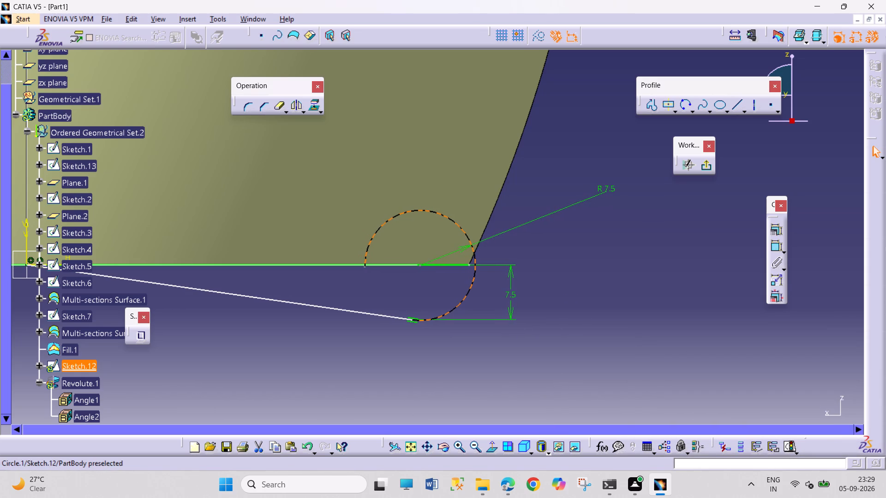
pyautogui.moveTo(475, 273); pyautogui.dragTo(477, 275)
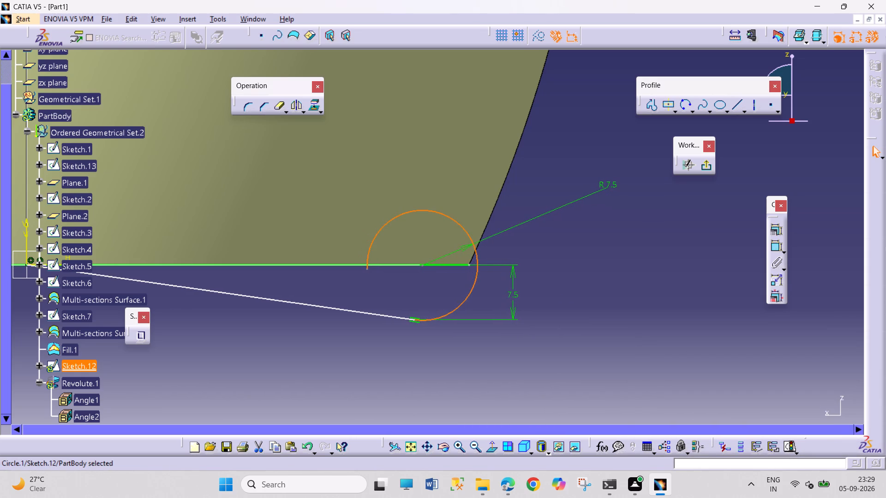
pyautogui.click(503, 288)
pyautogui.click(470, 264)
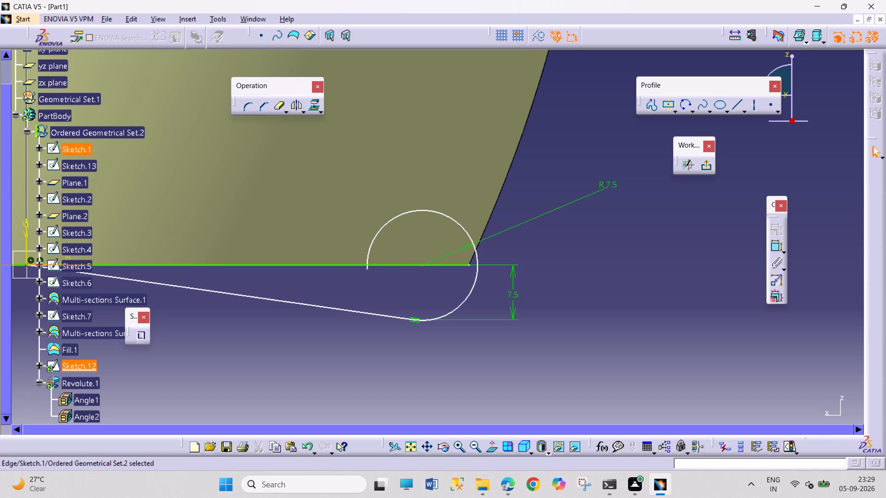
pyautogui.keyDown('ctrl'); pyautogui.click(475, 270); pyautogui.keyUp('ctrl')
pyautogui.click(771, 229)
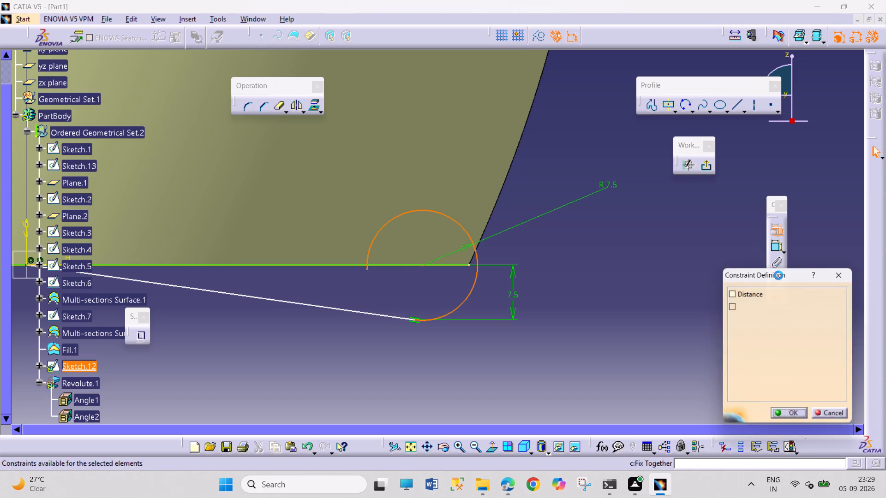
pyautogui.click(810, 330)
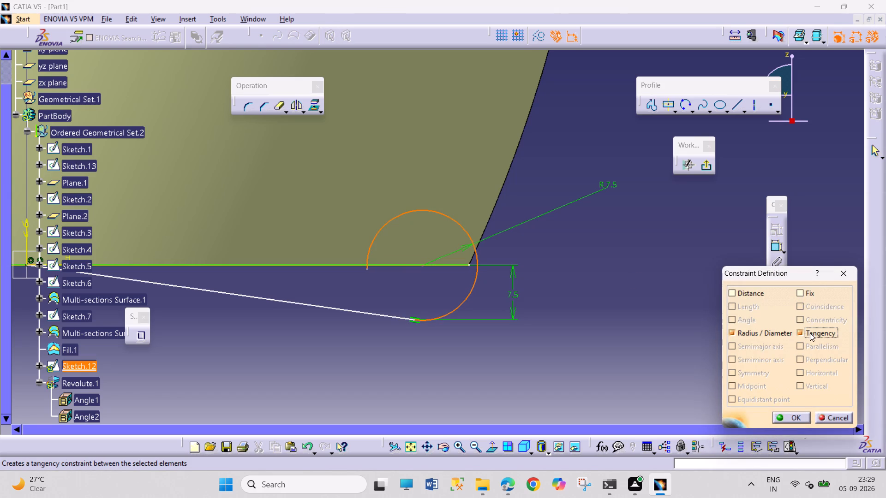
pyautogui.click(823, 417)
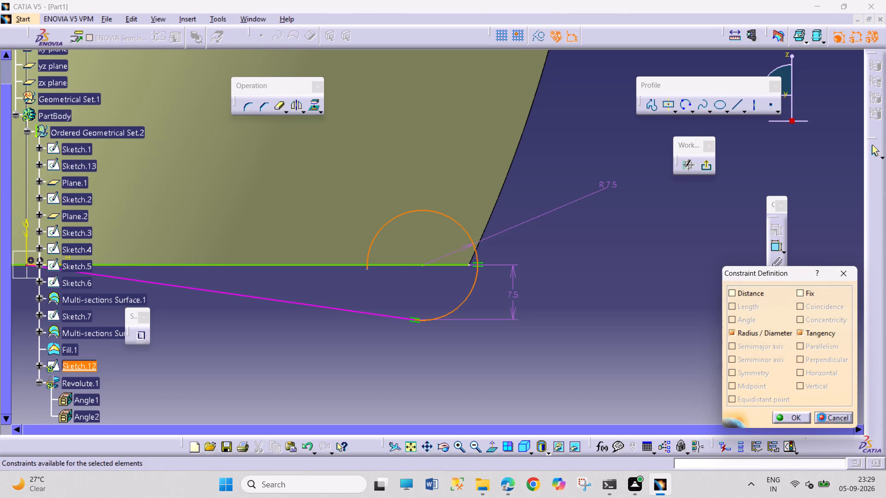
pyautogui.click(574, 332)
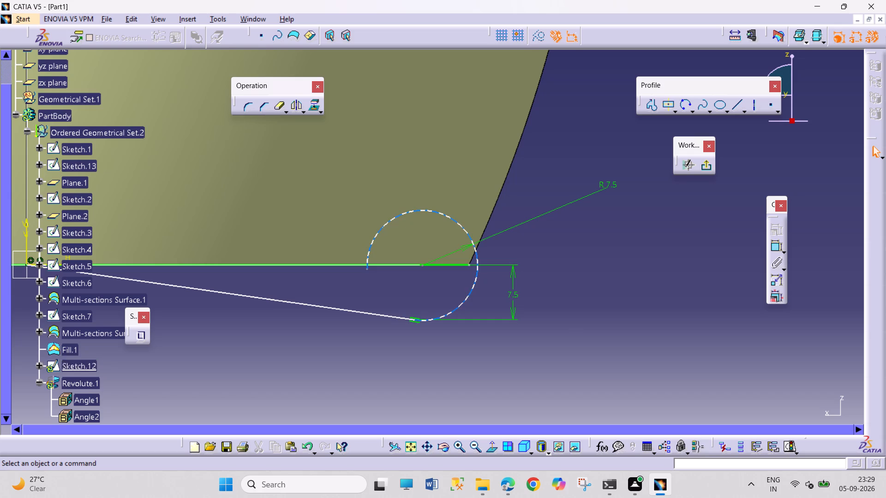
# Move the R7.5 arc a little farther outward from the body's bottom corner.
pyautogui.click(471, 294)
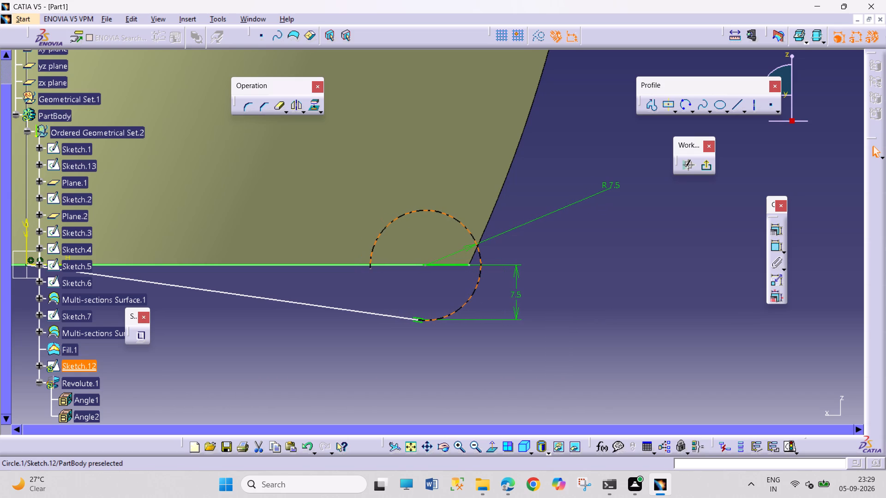
# Project the body's elliptical base edge into the base profile sketch as a reference line.
pyautogui.moveTo(445, 443); pyautogui.dragTo(447, 438)
pyautogui.moveTo(525, 308); pyautogui.dragTo(490, 304)
pyautogui.click(441, 449)
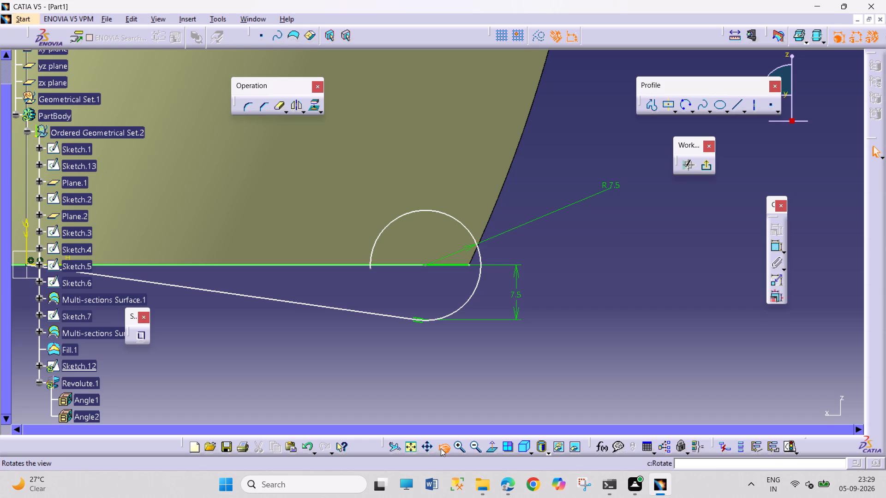
pyautogui.moveTo(453, 375); pyautogui.dragTo(427, 366)
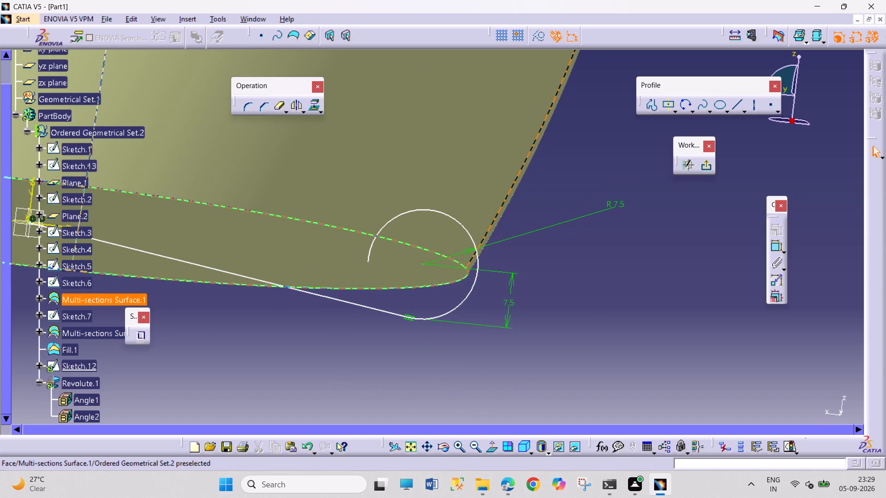
pyautogui.click(311, 108)
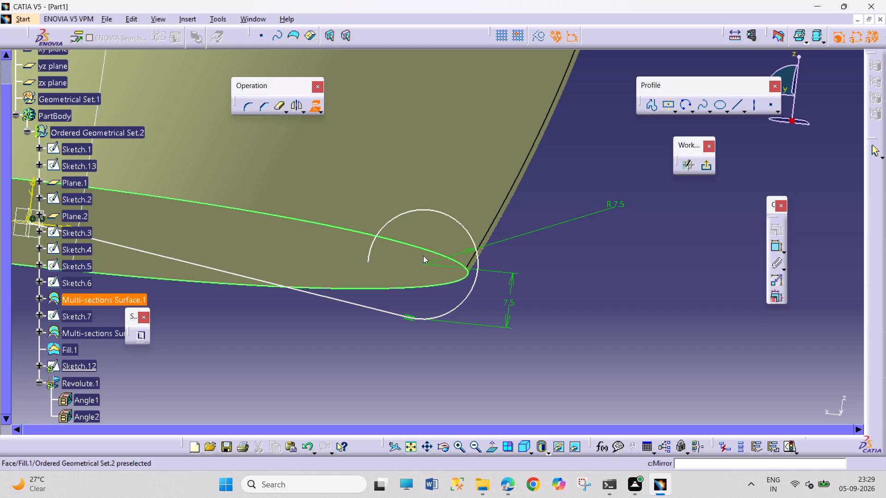
pyautogui.click(426, 249)
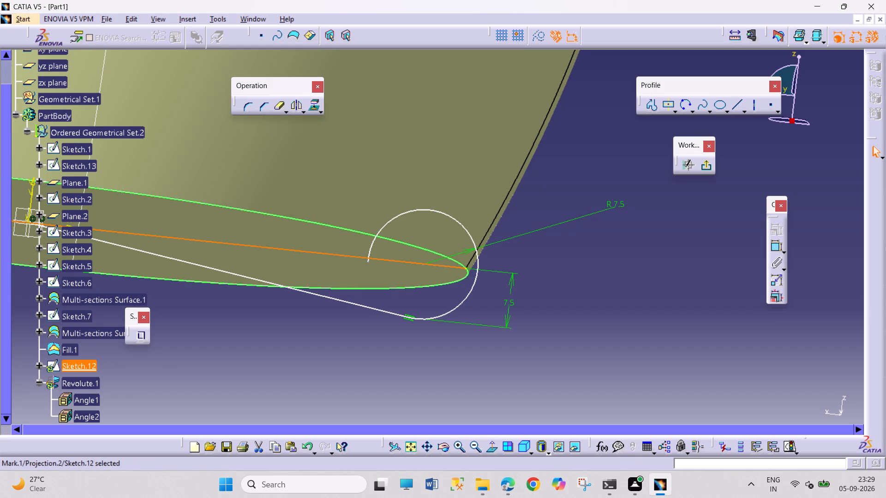
pyautogui.click(550, 288)
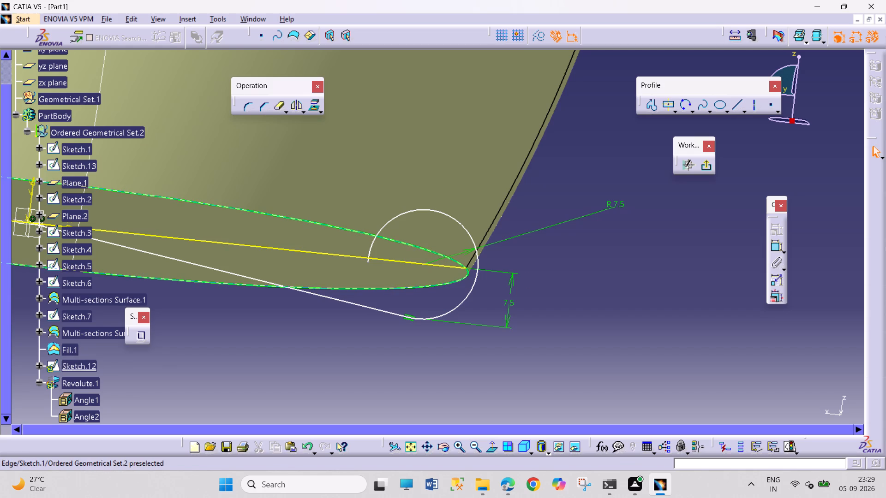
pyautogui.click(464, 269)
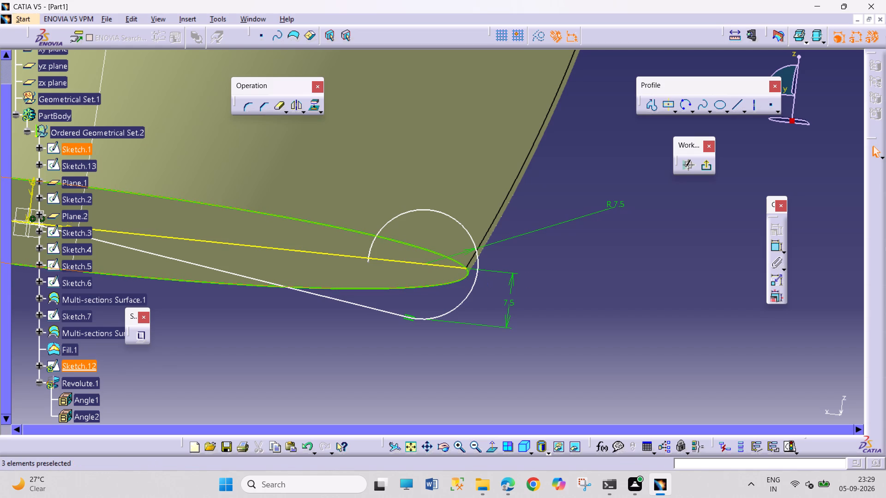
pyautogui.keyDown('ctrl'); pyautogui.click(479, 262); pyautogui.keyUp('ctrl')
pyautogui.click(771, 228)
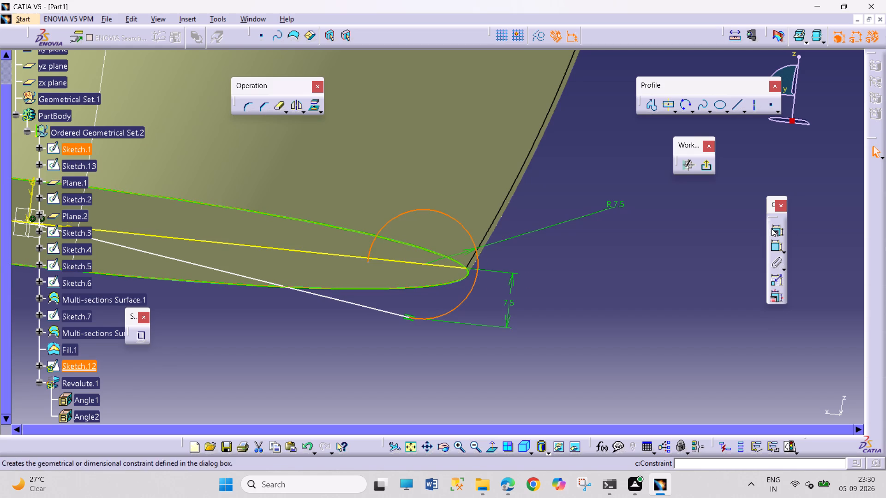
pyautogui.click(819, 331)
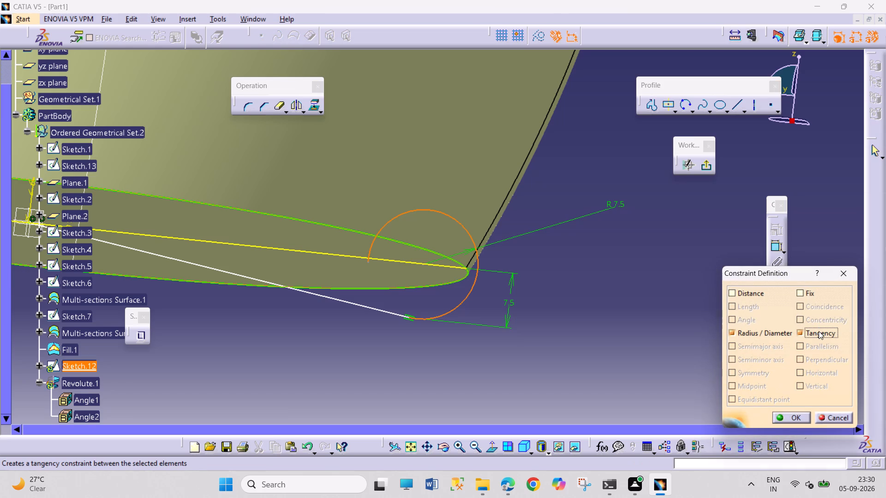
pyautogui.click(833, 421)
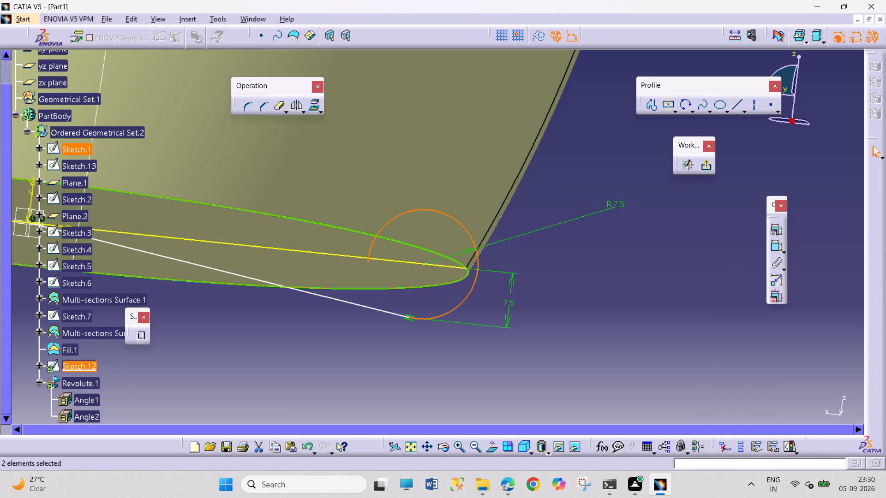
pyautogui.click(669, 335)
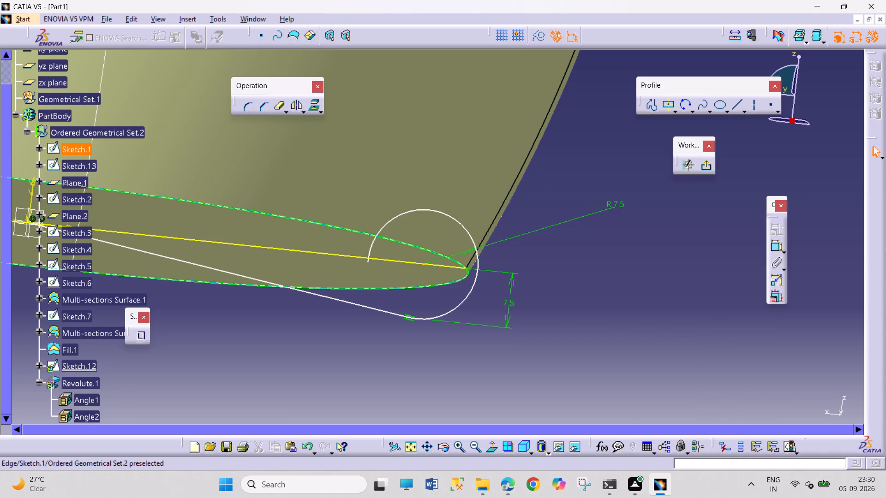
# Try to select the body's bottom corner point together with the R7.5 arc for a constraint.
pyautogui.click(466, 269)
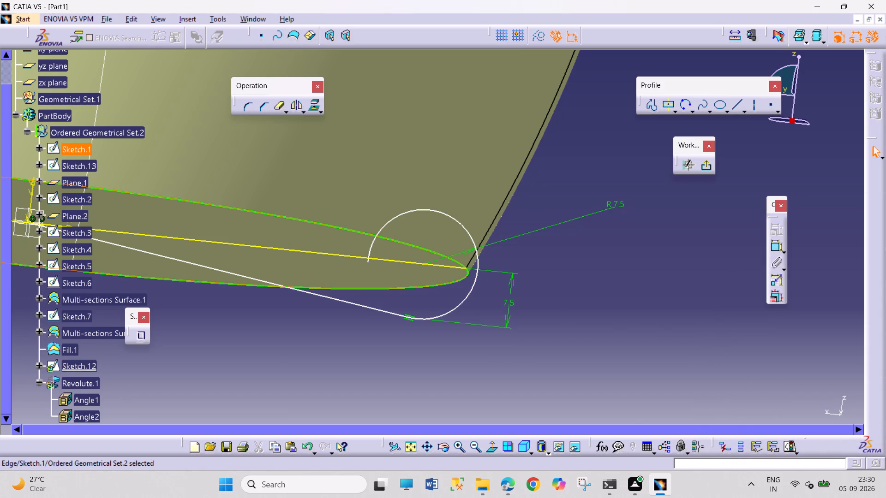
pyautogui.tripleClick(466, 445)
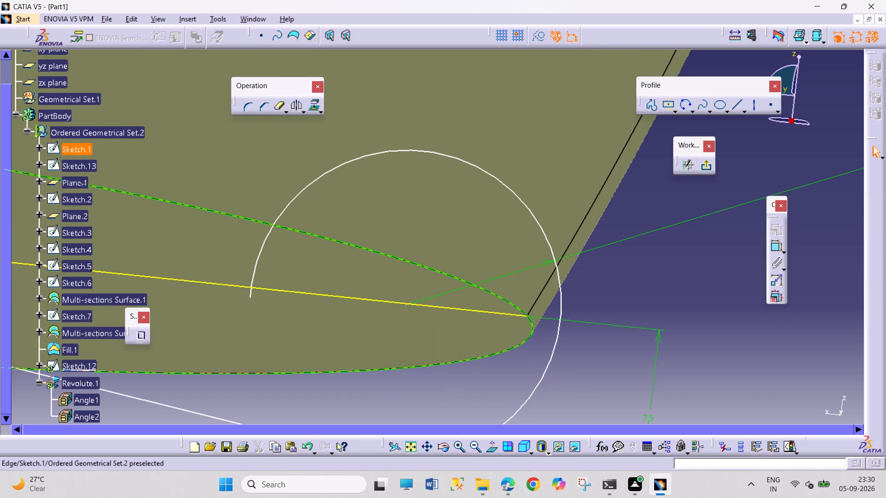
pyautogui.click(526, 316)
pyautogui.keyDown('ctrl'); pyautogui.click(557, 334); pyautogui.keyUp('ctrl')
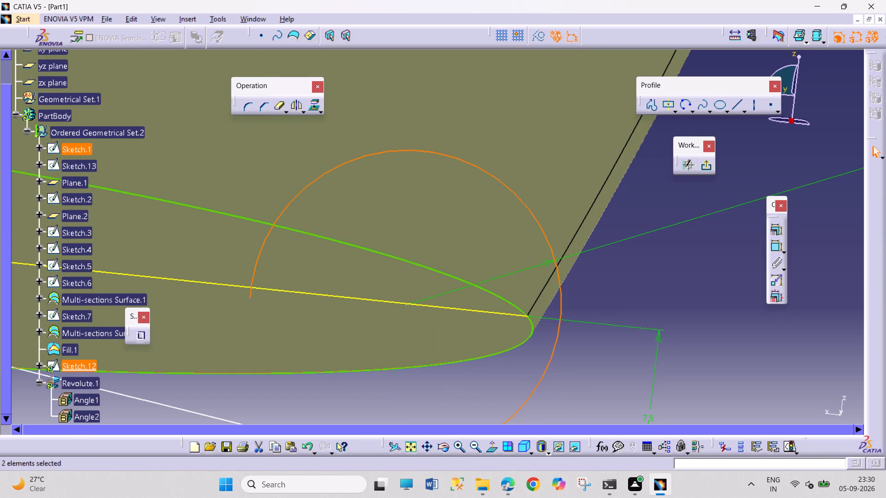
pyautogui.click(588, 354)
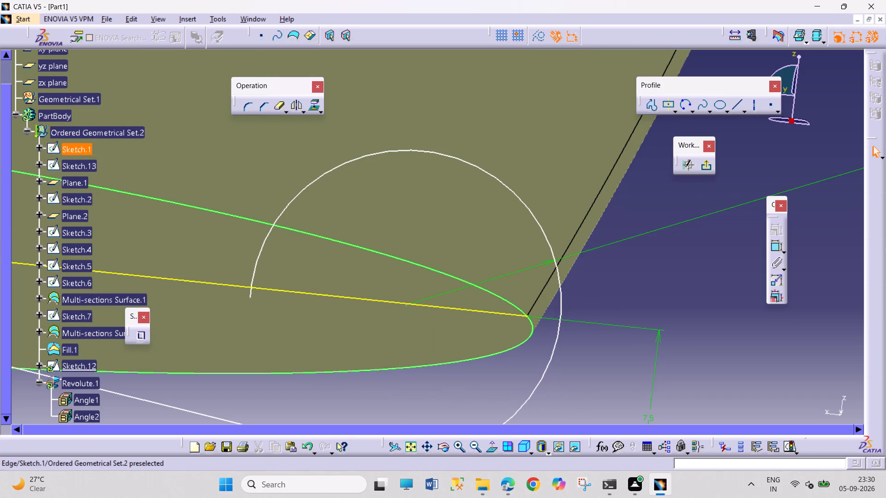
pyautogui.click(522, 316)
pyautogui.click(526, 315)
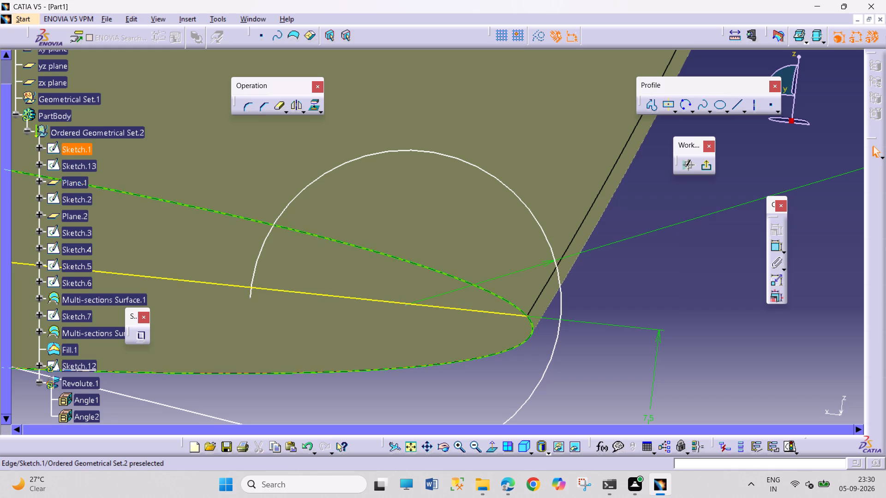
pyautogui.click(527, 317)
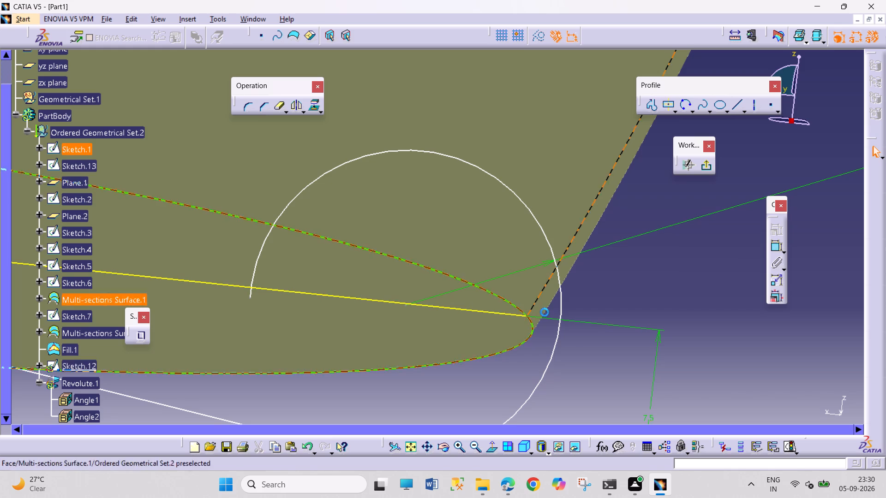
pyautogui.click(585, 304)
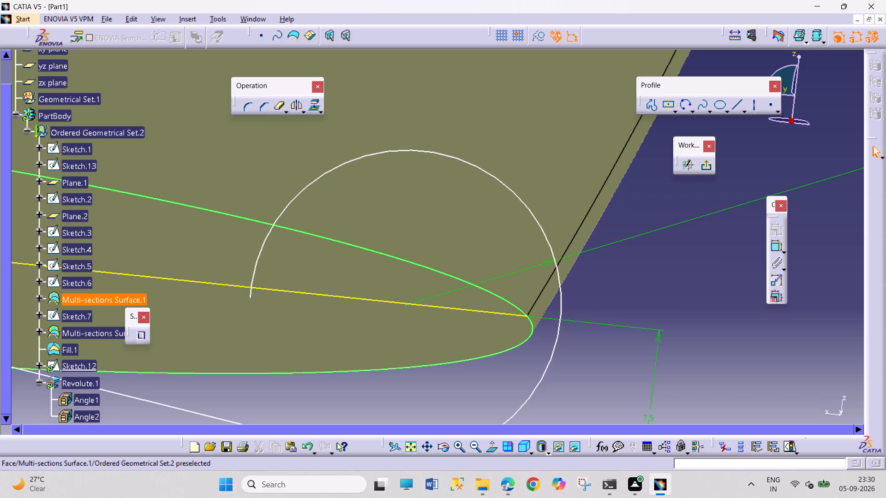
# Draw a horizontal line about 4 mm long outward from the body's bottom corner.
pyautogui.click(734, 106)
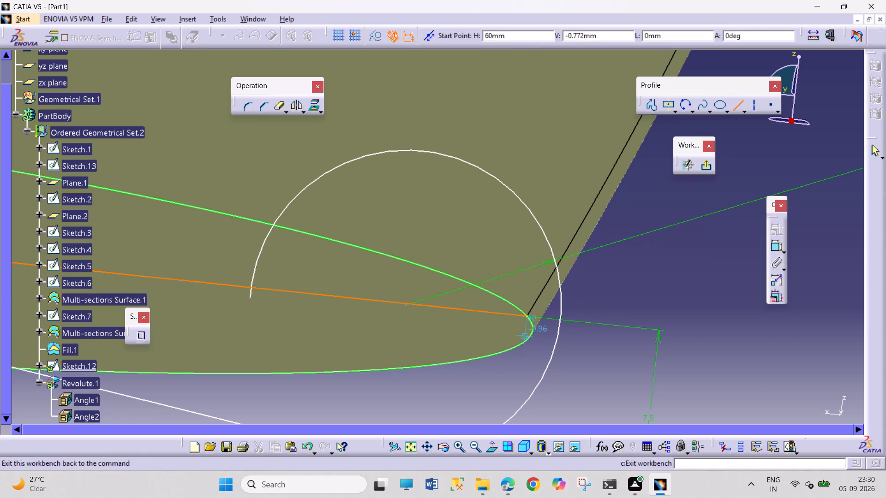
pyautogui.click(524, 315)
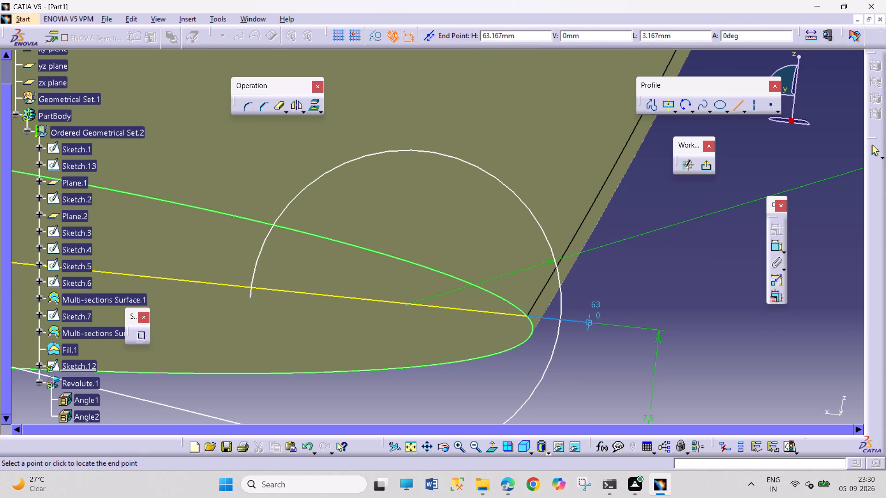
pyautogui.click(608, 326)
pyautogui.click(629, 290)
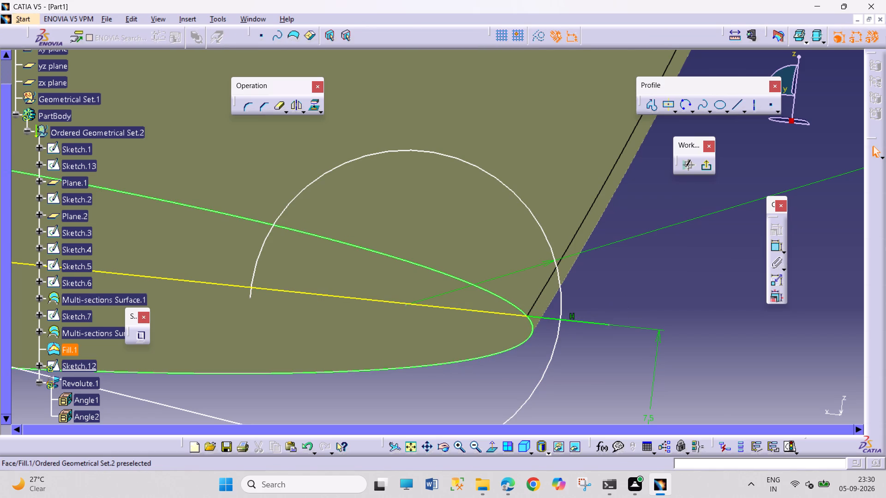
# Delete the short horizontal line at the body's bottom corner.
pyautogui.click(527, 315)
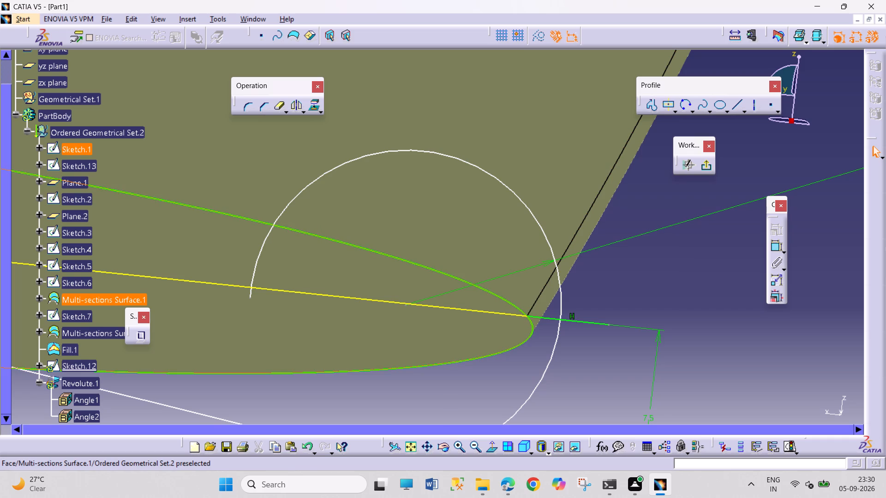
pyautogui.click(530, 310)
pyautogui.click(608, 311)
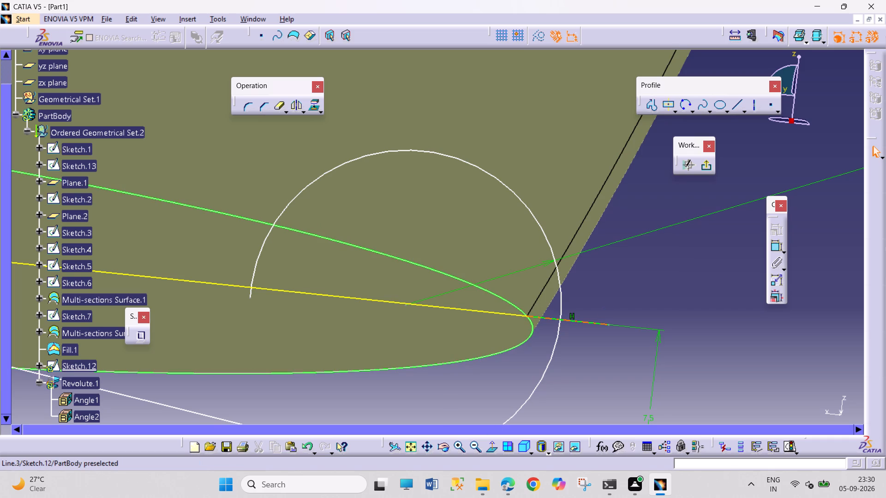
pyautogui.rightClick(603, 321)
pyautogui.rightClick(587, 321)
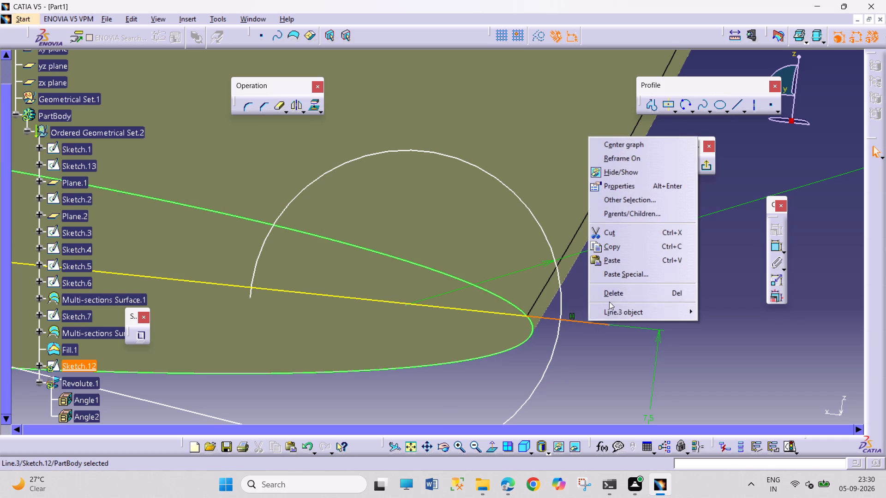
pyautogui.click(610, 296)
# Move the R7.5 arc inward so that it passes close to the body's bottom corner.
pyautogui.moveTo(558, 338); pyautogui.dragTo(537, 310)
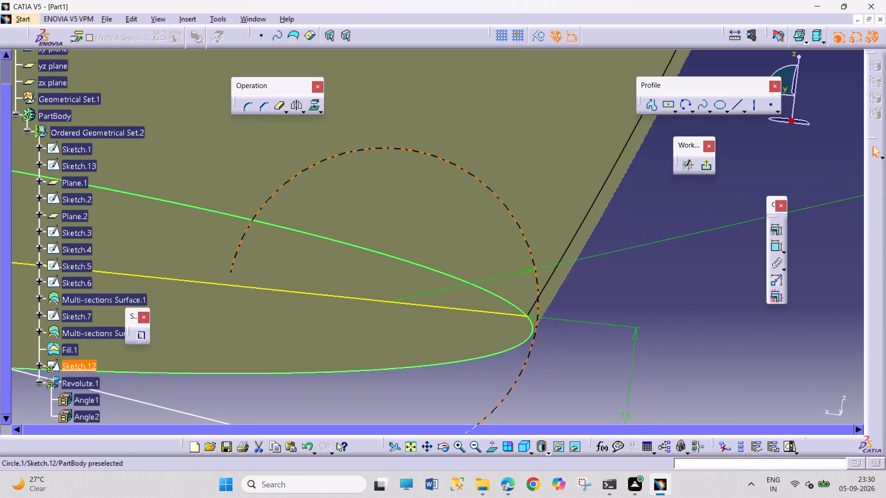
pyautogui.moveTo(537, 310); pyautogui.dragTo(539, 305)
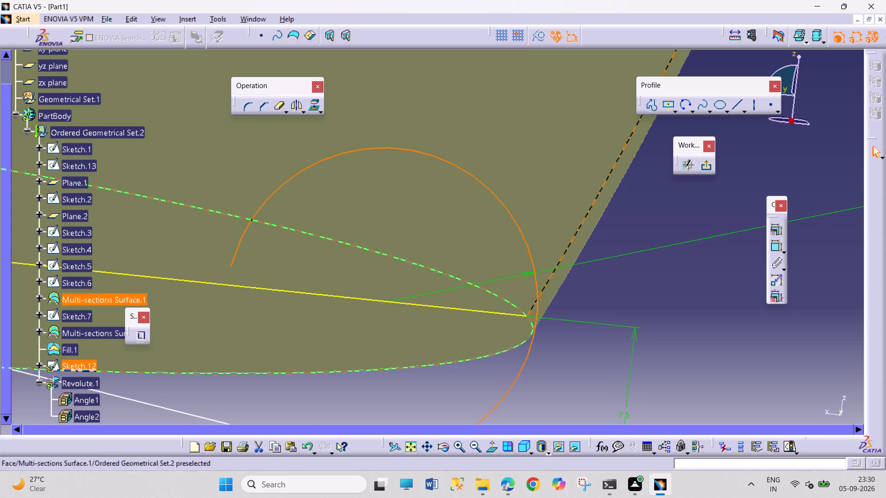
pyautogui.click(582, 305)
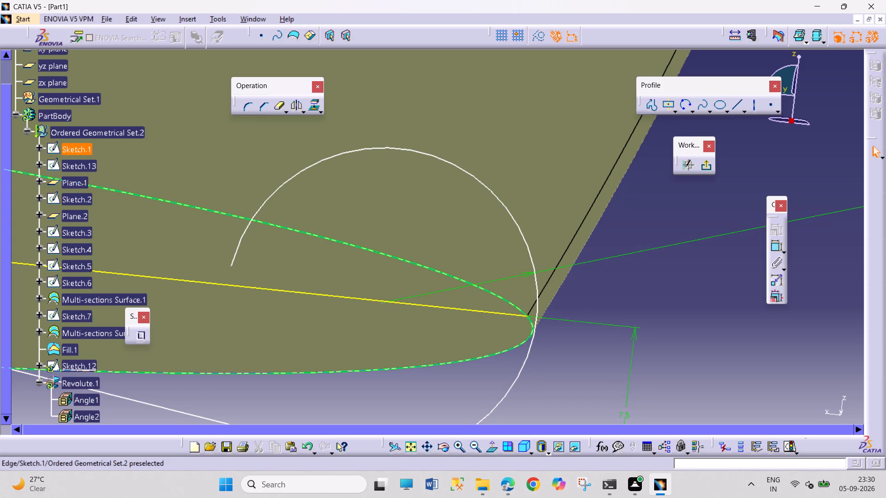
pyautogui.click(527, 315)
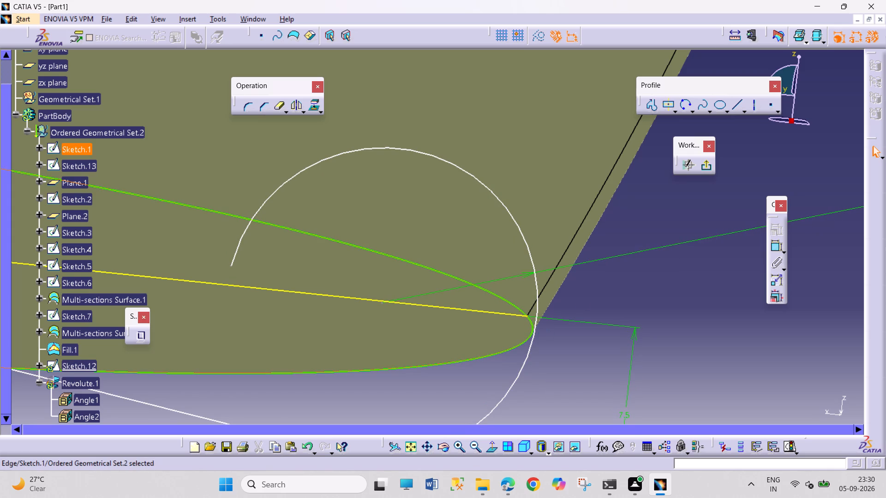
pyautogui.keyDown('ctrl'); pyautogui.click(533, 335); pyautogui.keyUp('ctrl')
pyautogui.click(688, 321)
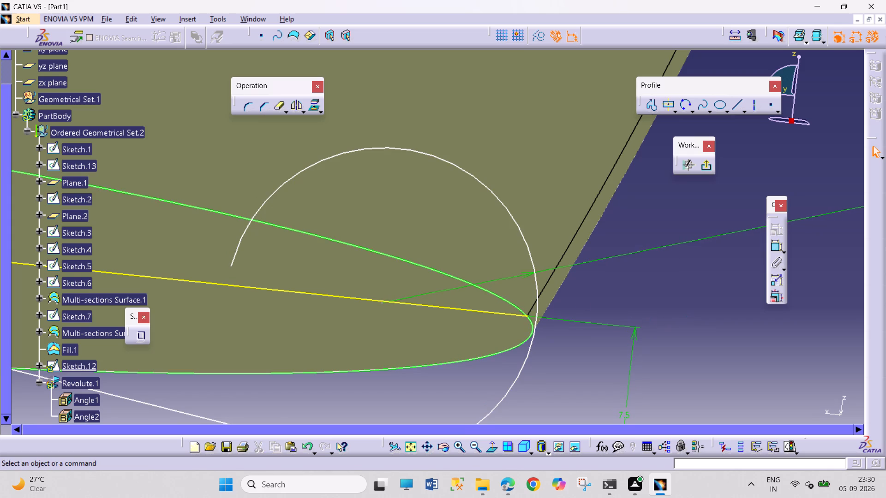
# Nudge the R7.5 arc by its free endpoint slightly inward toward the body's bottom corner.
pyautogui.click(476, 444)
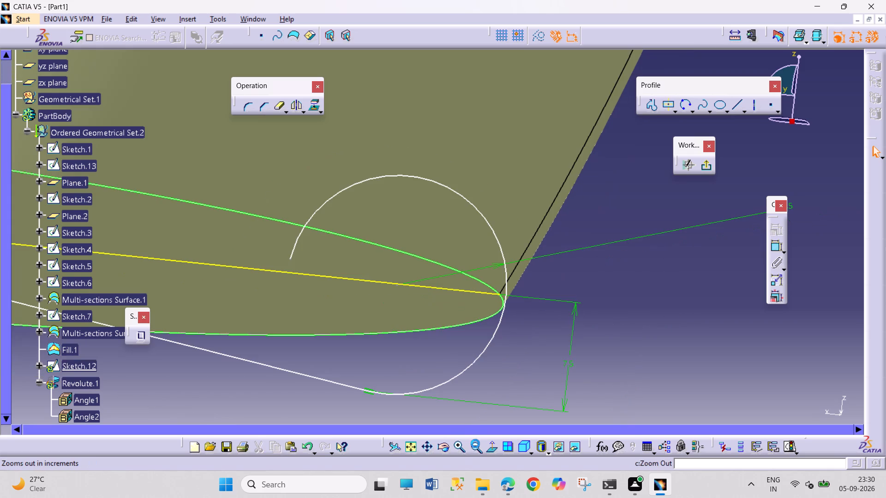
pyautogui.moveTo(290, 261); pyautogui.dragTo(284, 260)
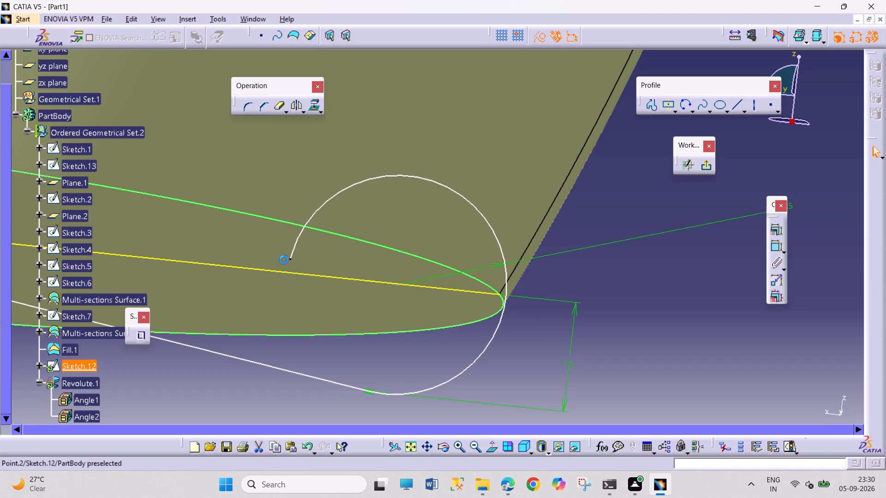
pyautogui.moveTo(284, 260); pyautogui.dragTo(287, 259)
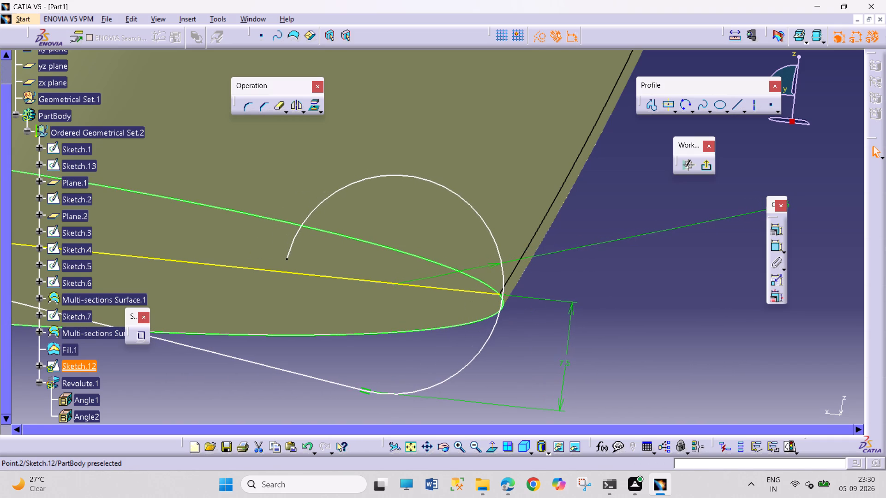
pyautogui.moveTo(287, 259); pyautogui.dragTo(286, 259)
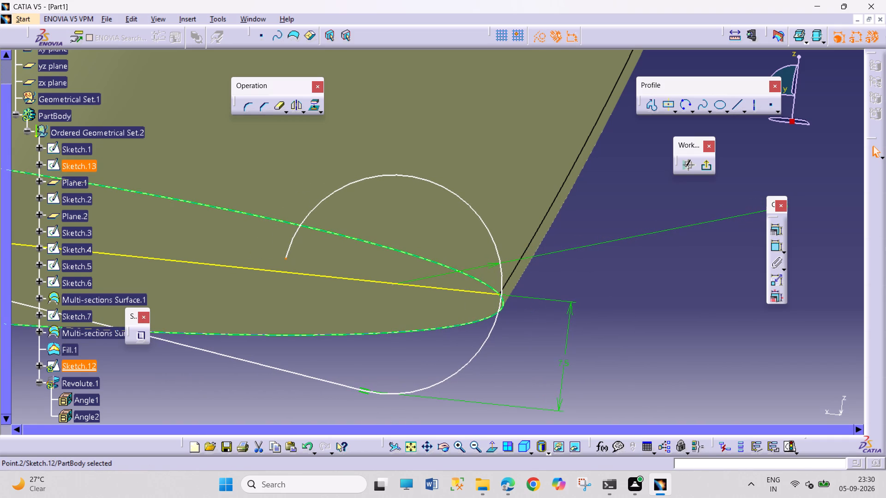
# Delete the R7.5 arc from the base profile sketch.
pyautogui.rightClick(461, 198)
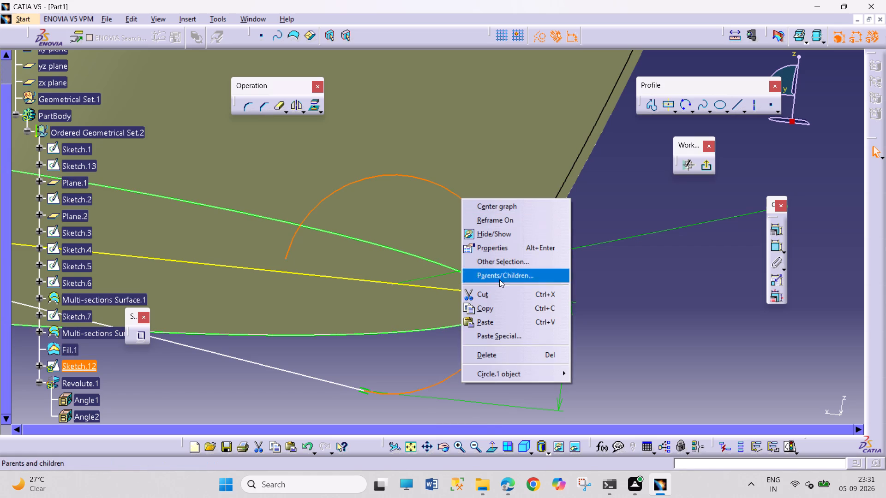
pyautogui.click(511, 351)
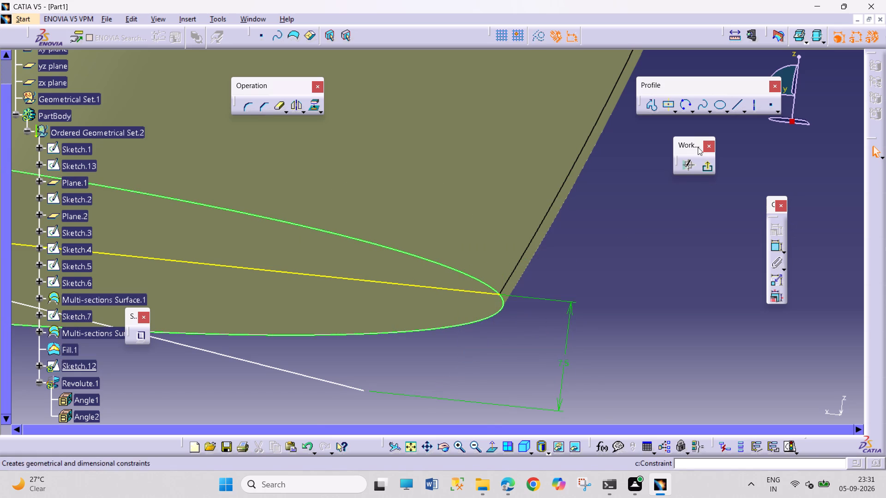
# Draw a three-point arc of about 7.36 mm radius from the sloping line's free end through the body's bottom corner, ending above the base edge.
pyautogui.click(685, 108)
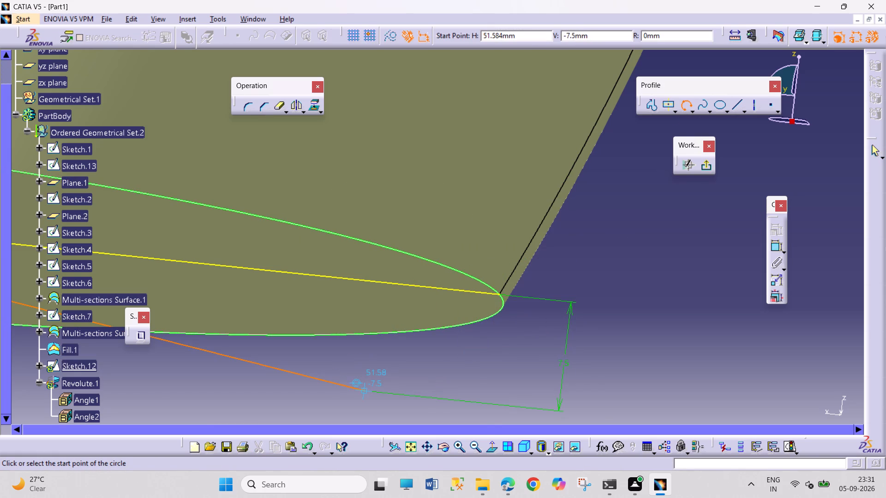
pyautogui.click(363, 389)
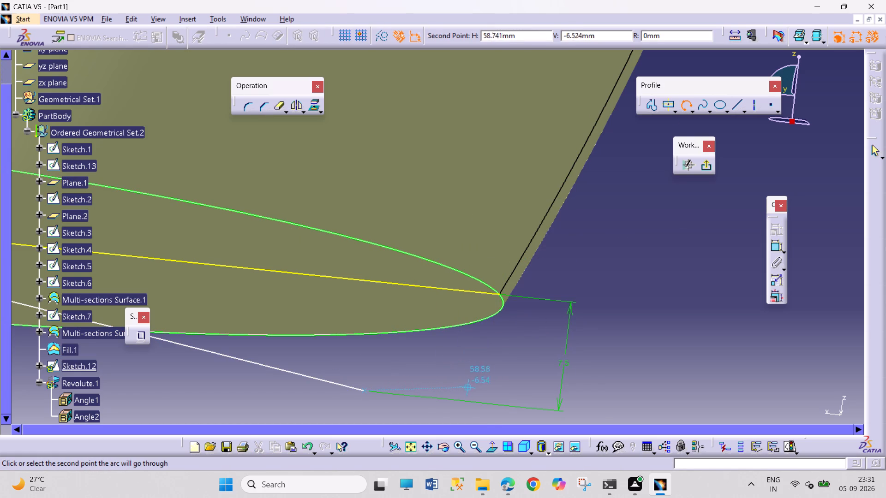
pyautogui.click(500, 292)
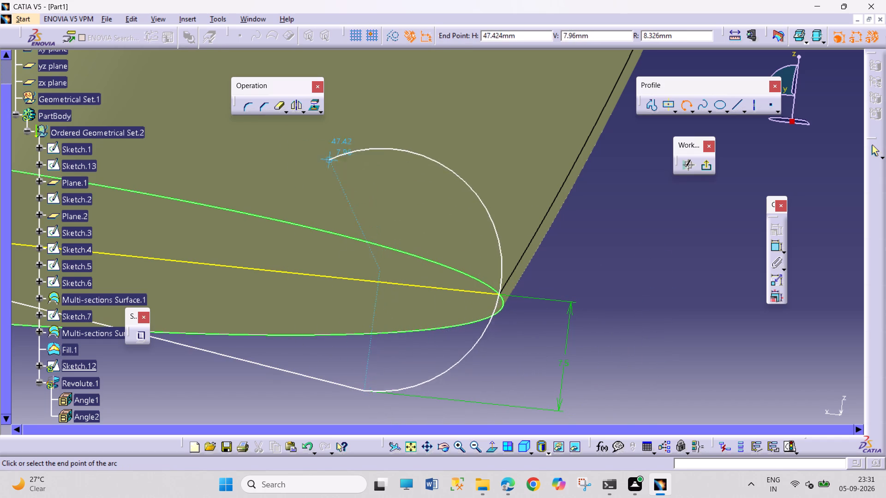
pyautogui.click(344, 190)
pyautogui.click(625, 270)
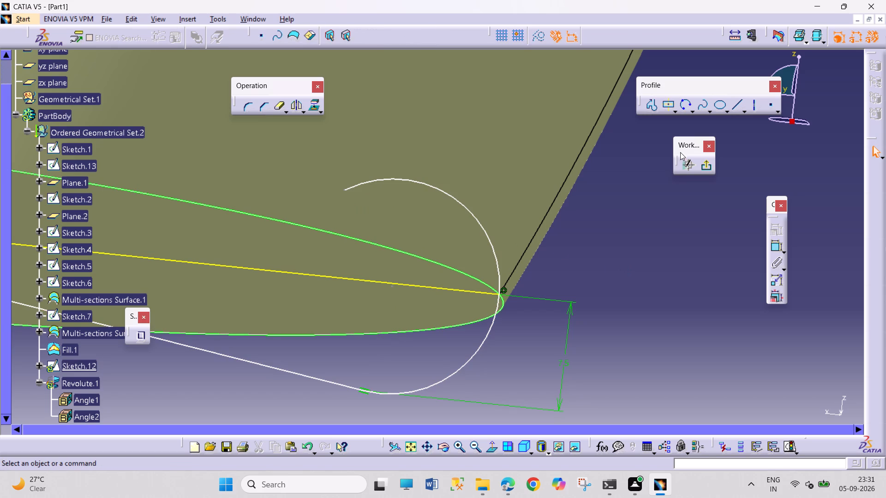
# Trim away the part of the new arc above the body's bottom corner.
pyautogui.click(280, 107)
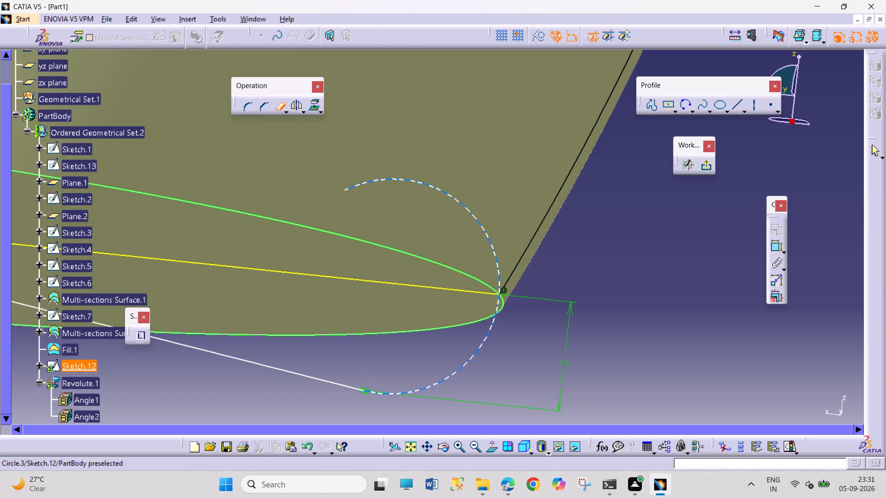
pyautogui.click(401, 180)
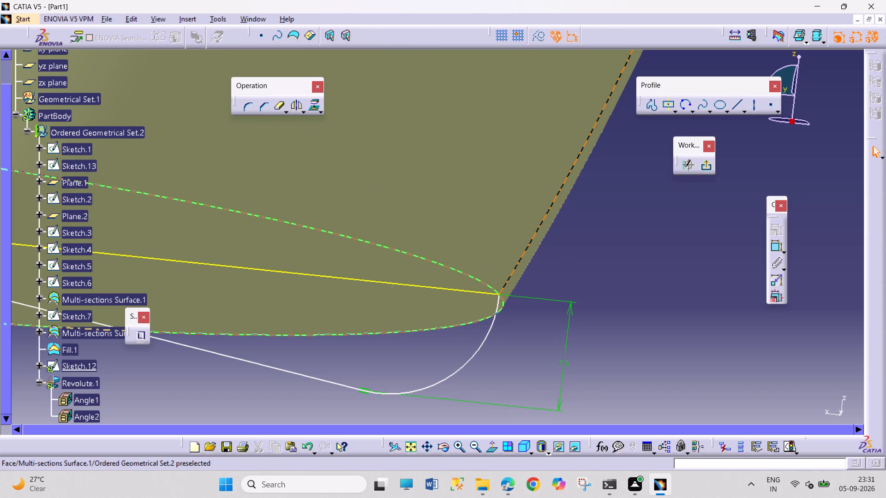
# Convert the projected base edge reference line into a construction element.
pyautogui.click(316, 274)
pyautogui.click(534, 40)
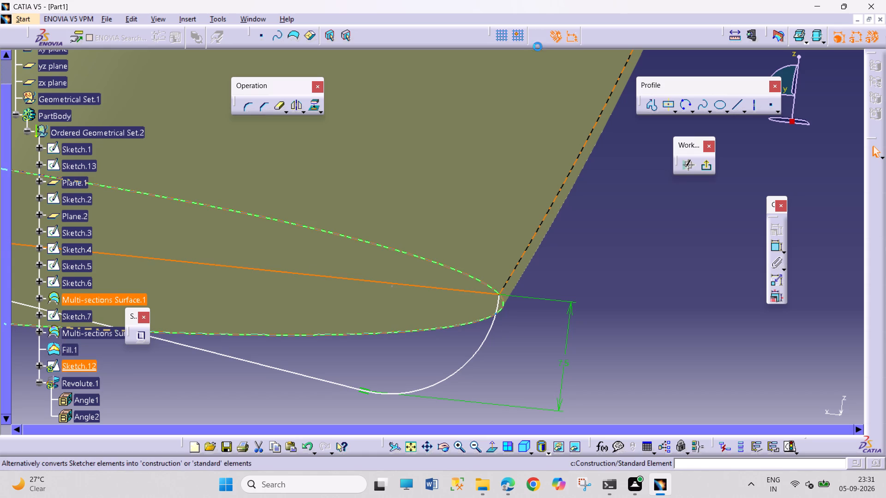
pyautogui.moveTo(603, 200); pyautogui.dragTo(614, 224)
# Exit the base profile sketch to update the revolved base surface.
pyautogui.click(705, 166)
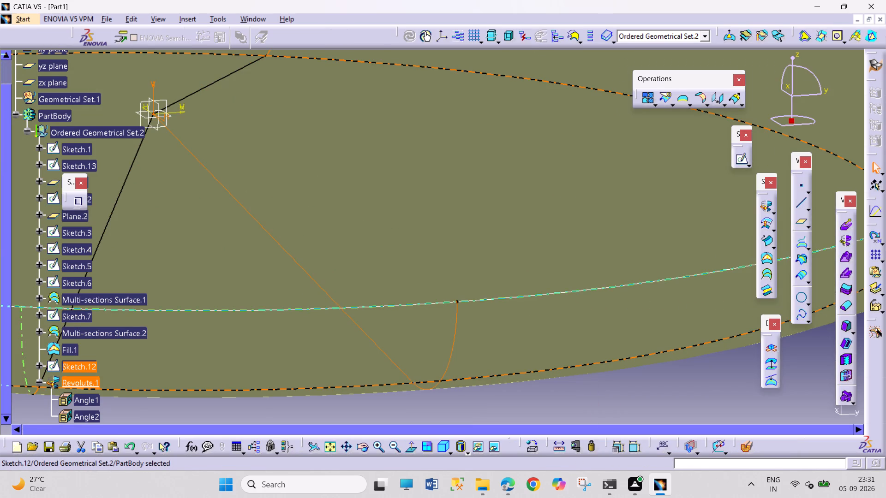
pyautogui.click(328, 448)
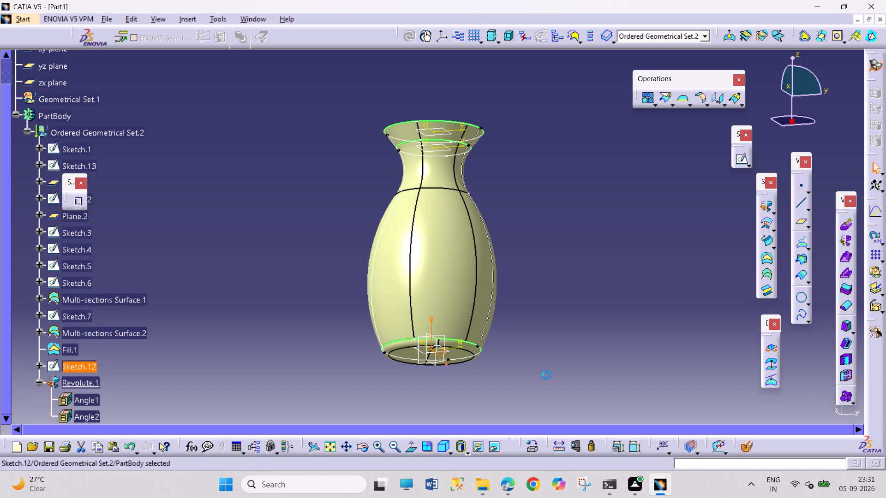
pyautogui.click(546, 375)
pyautogui.moveTo(363, 450); pyautogui.dragTo(377, 447)
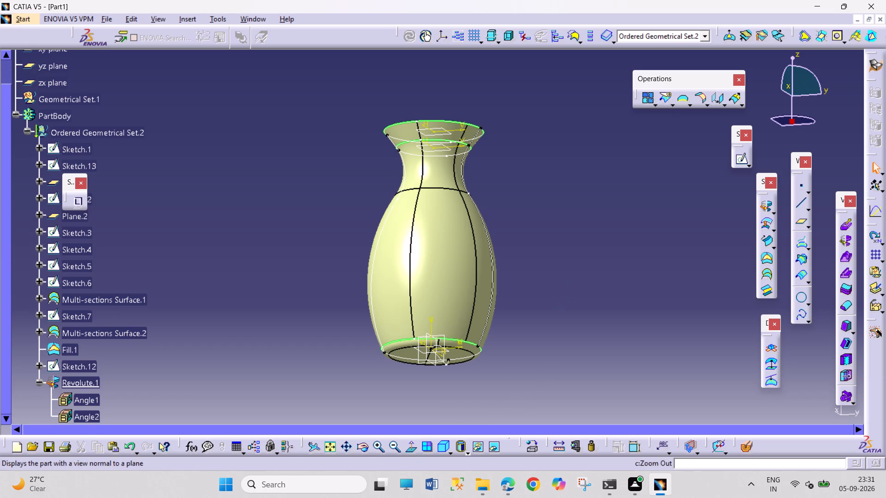
# Examine the updated revolved base and the jug body from below and from several side angles.
pyautogui.moveTo(574, 269); pyautogui.dragTo(527, 279)
pyautogui.click(362, 446)
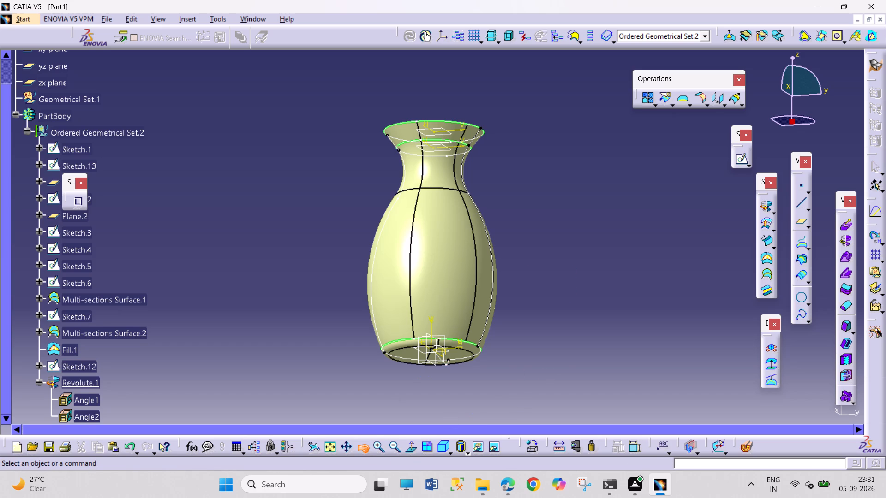
pyautogui.moveTo(526, 234); pyautogui.dragTo(506, 225)
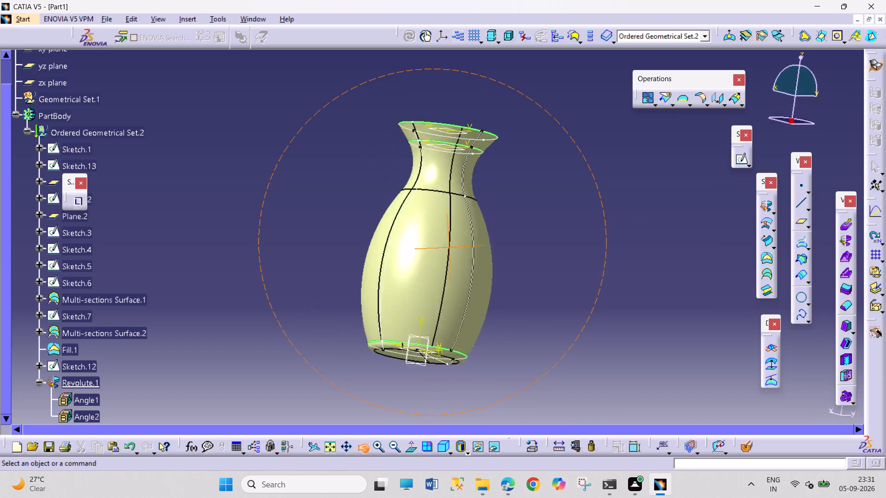
pyautogui.moveTo(506, 225); pyautogui.dragTo(471, 129)
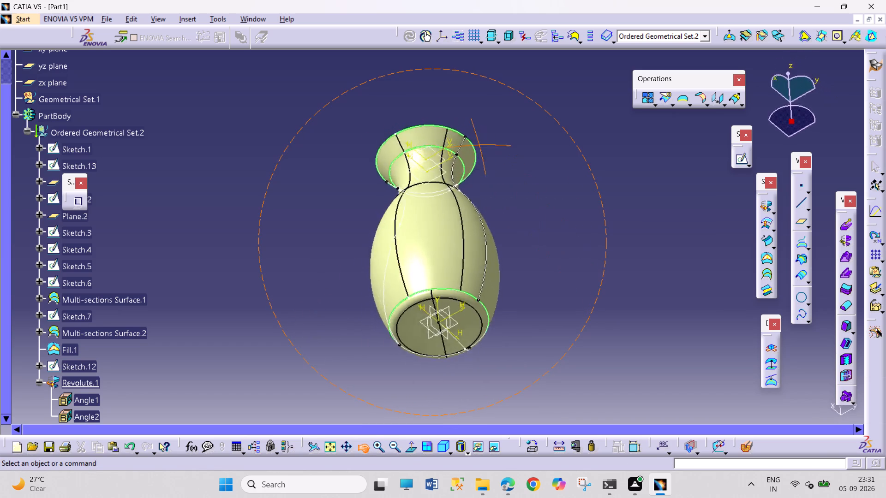
pyautogui.moveTo(471, 129); pyautogui.dragTo(349, 325)
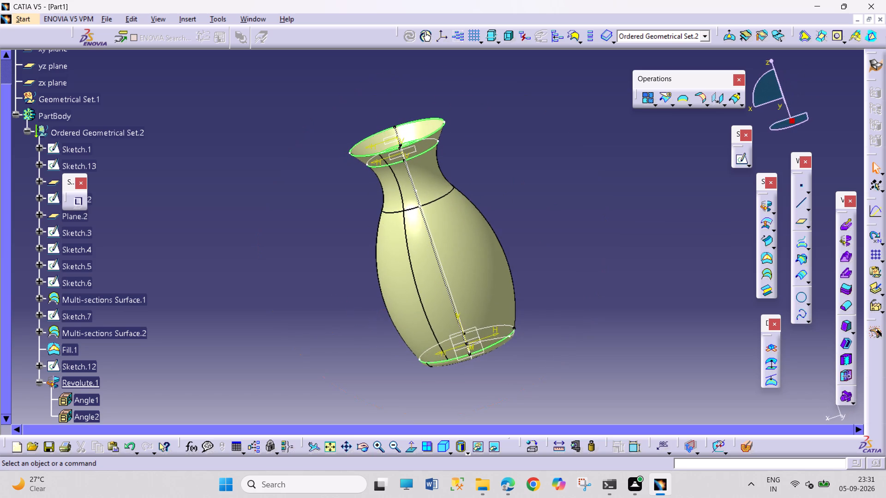
pyautogui.click(365, 445)
pyautogui.moveTo(352, 312); pyautogui.dragTo(528, 302)
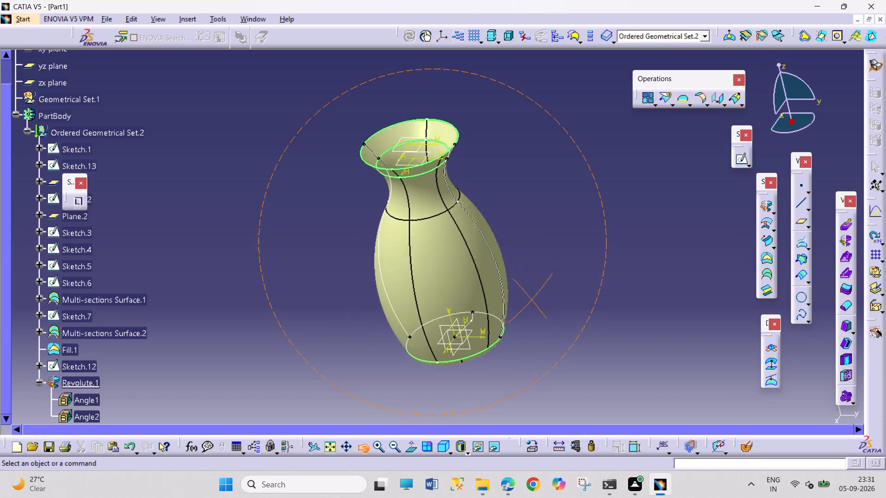
pyautogui.moveTo(528, 302); pyautogui.dragTo(317, 335)
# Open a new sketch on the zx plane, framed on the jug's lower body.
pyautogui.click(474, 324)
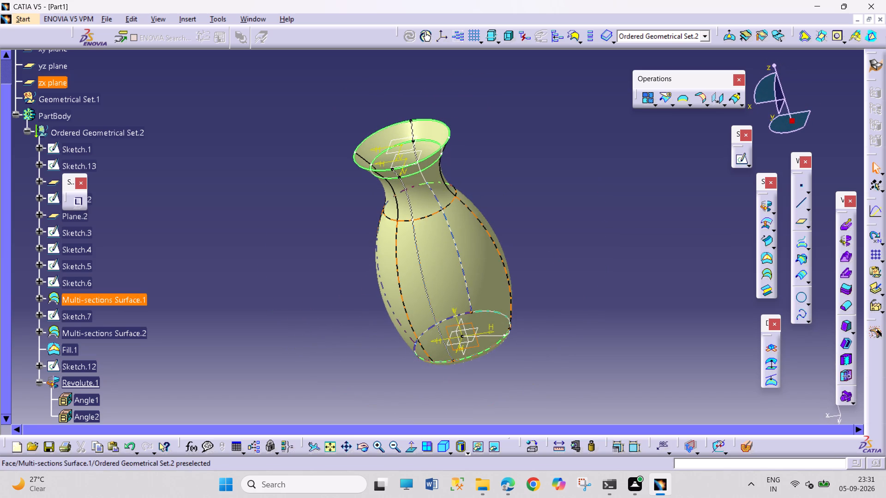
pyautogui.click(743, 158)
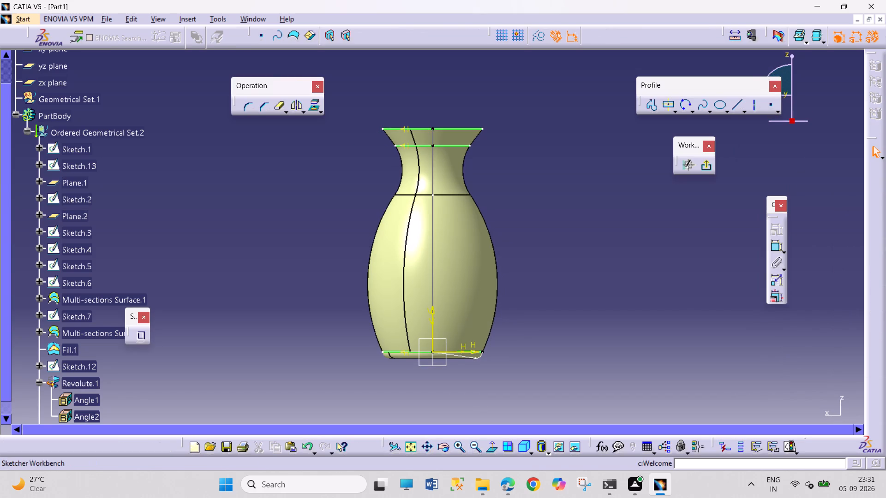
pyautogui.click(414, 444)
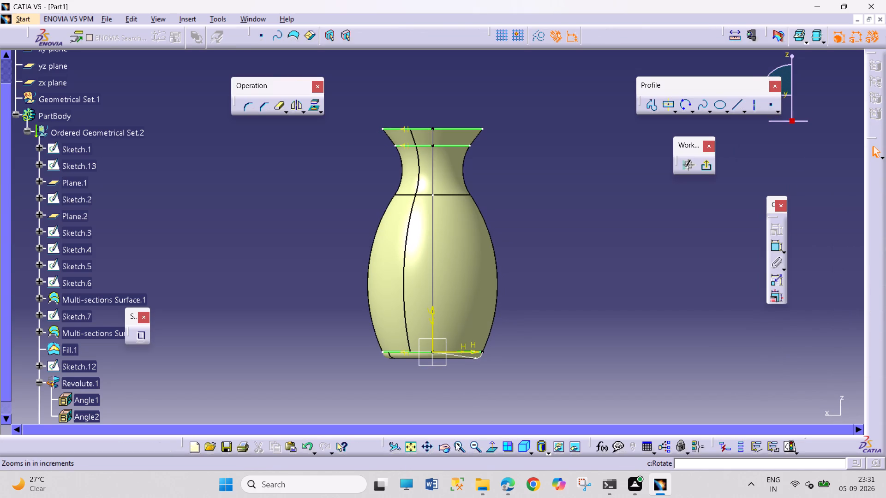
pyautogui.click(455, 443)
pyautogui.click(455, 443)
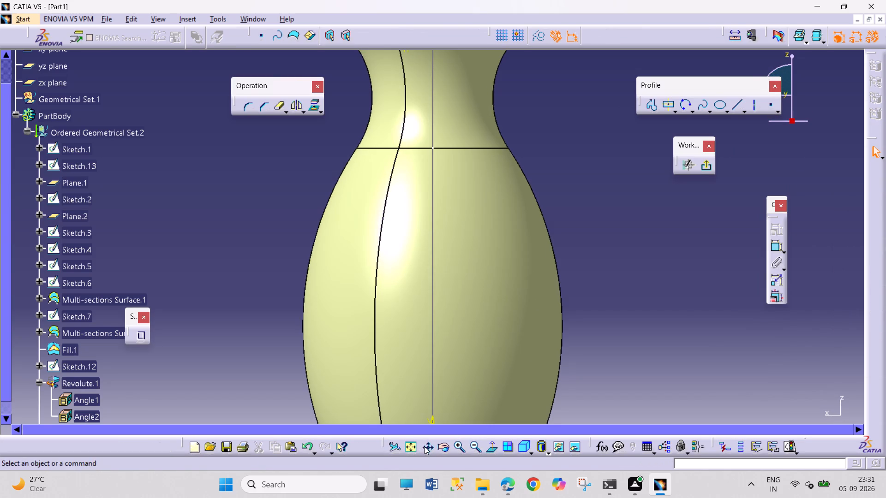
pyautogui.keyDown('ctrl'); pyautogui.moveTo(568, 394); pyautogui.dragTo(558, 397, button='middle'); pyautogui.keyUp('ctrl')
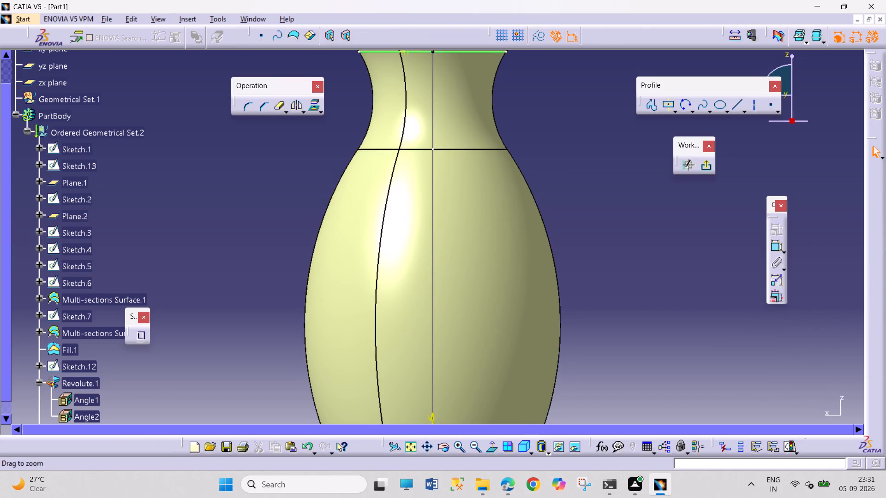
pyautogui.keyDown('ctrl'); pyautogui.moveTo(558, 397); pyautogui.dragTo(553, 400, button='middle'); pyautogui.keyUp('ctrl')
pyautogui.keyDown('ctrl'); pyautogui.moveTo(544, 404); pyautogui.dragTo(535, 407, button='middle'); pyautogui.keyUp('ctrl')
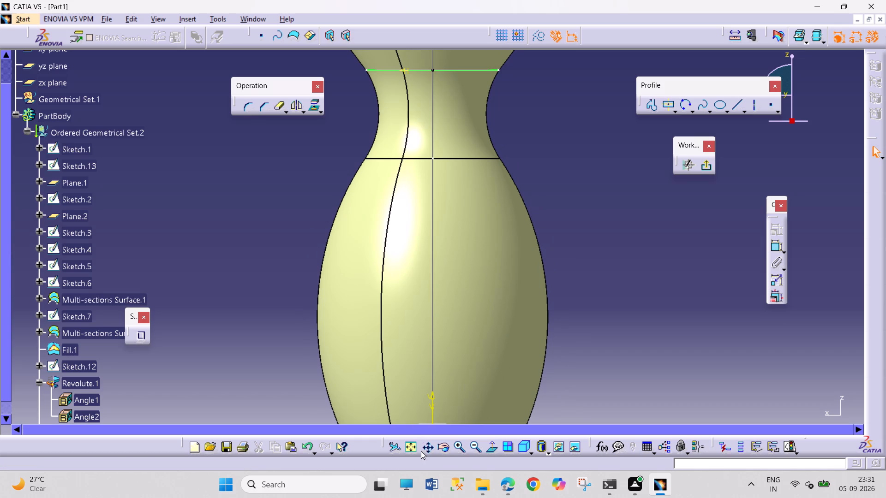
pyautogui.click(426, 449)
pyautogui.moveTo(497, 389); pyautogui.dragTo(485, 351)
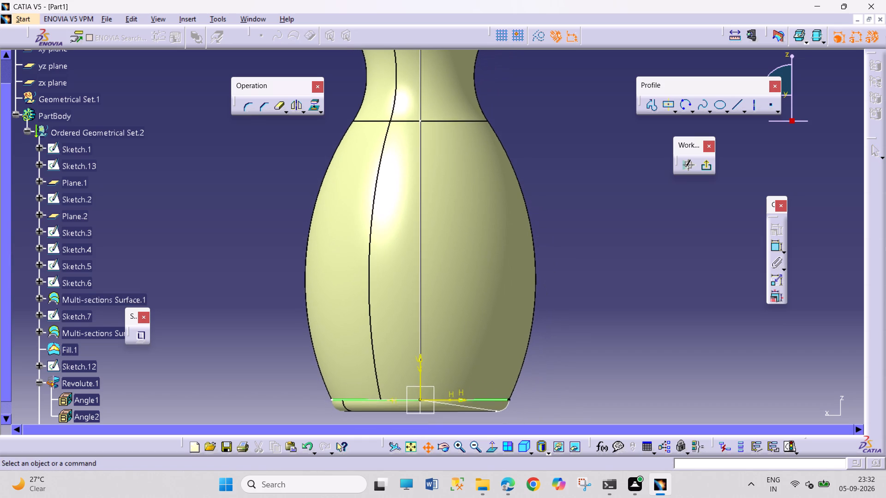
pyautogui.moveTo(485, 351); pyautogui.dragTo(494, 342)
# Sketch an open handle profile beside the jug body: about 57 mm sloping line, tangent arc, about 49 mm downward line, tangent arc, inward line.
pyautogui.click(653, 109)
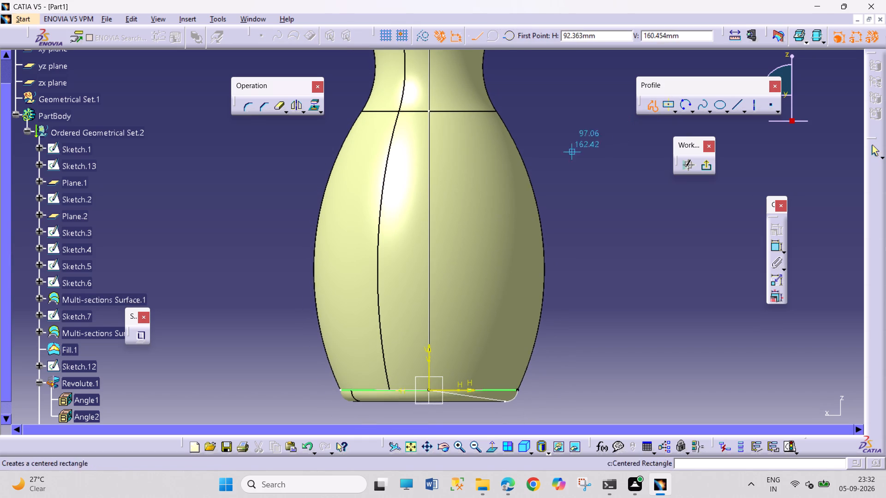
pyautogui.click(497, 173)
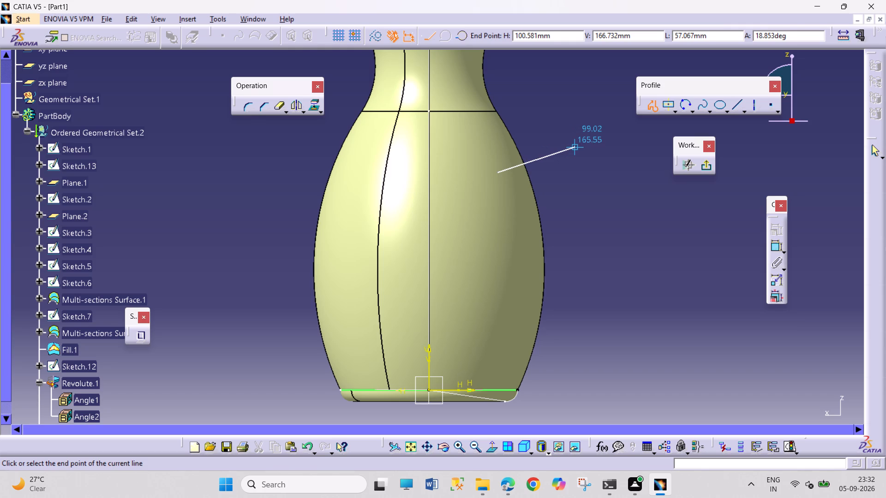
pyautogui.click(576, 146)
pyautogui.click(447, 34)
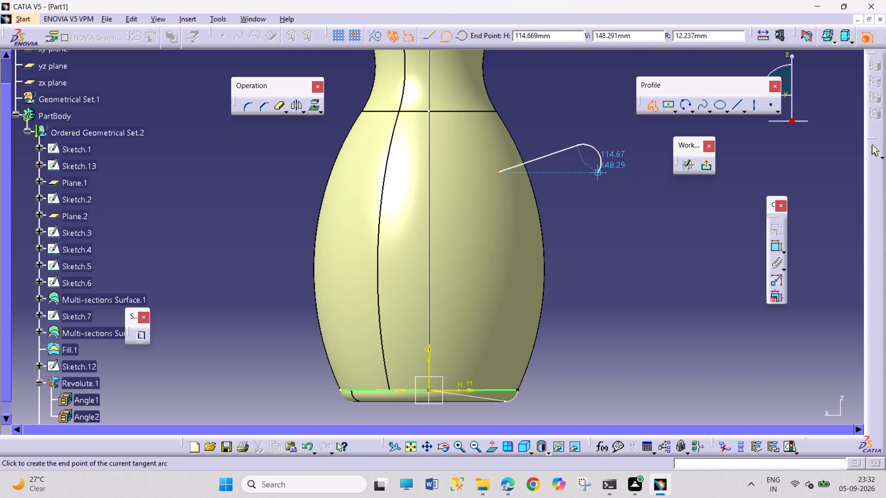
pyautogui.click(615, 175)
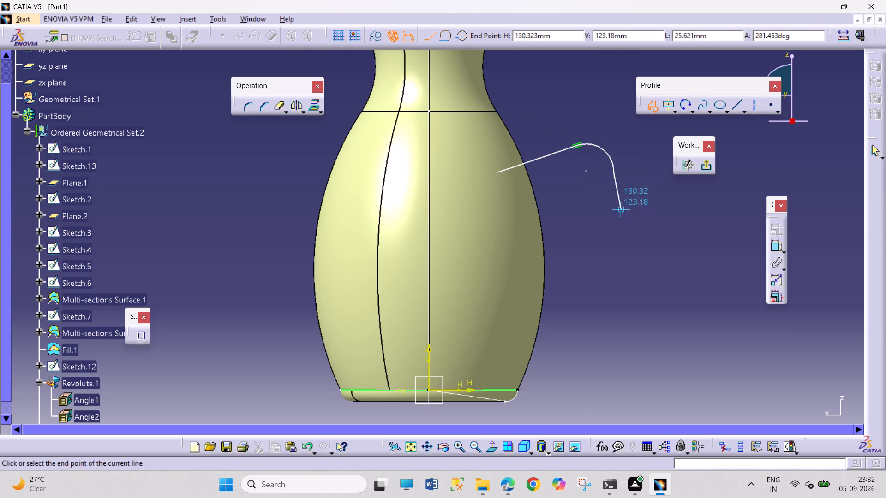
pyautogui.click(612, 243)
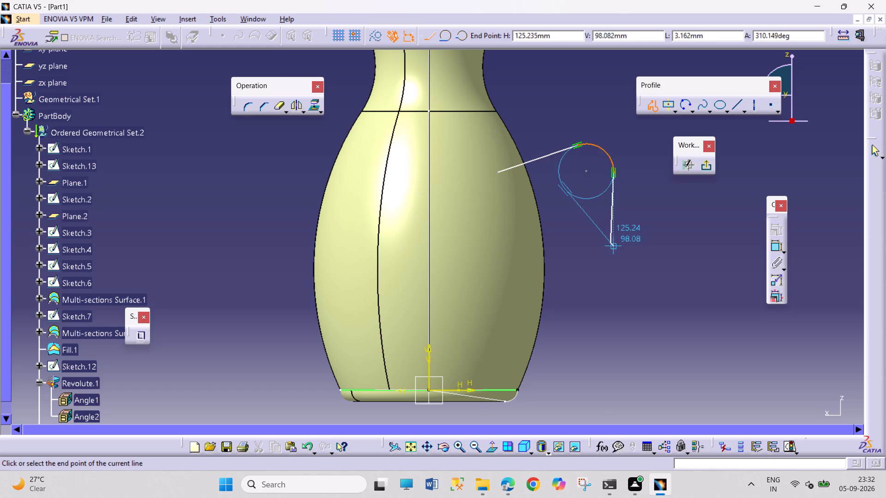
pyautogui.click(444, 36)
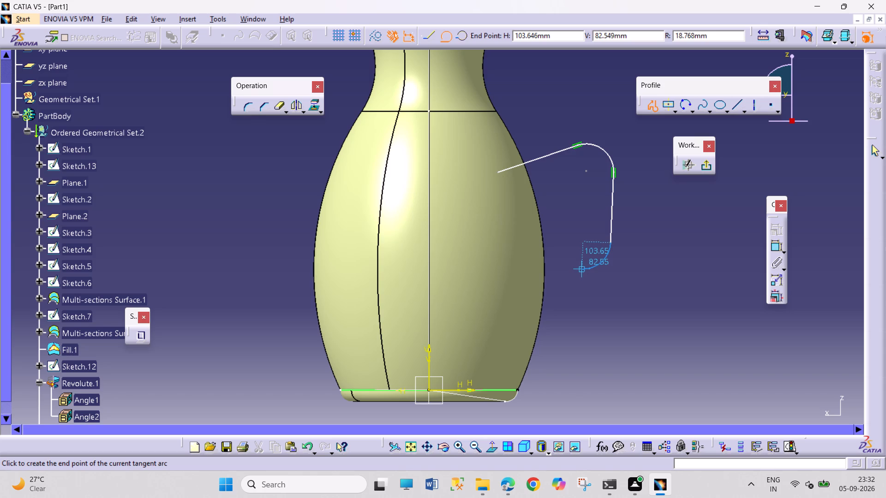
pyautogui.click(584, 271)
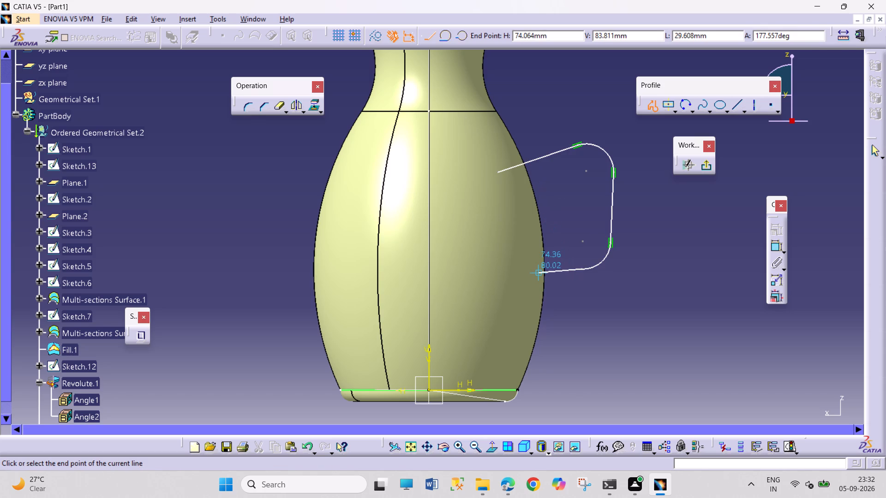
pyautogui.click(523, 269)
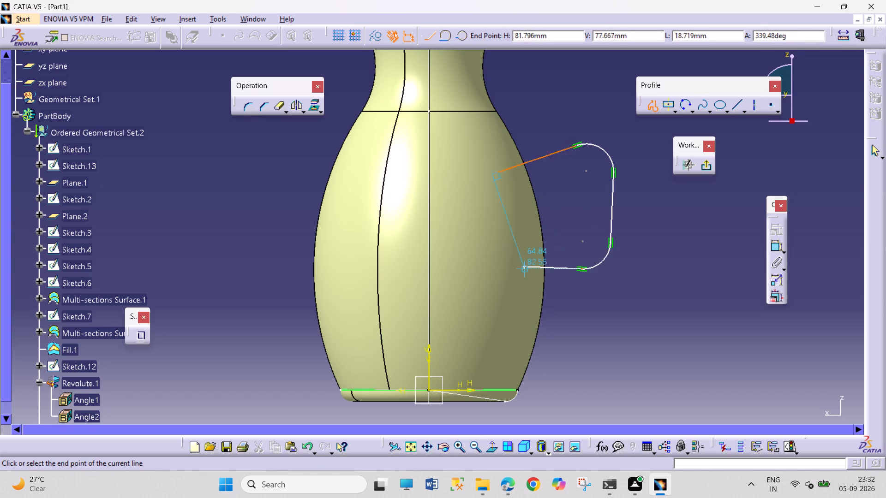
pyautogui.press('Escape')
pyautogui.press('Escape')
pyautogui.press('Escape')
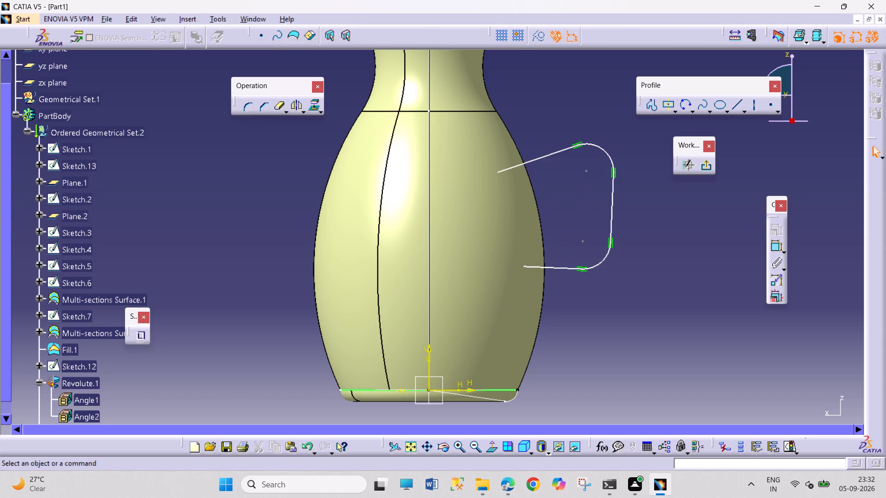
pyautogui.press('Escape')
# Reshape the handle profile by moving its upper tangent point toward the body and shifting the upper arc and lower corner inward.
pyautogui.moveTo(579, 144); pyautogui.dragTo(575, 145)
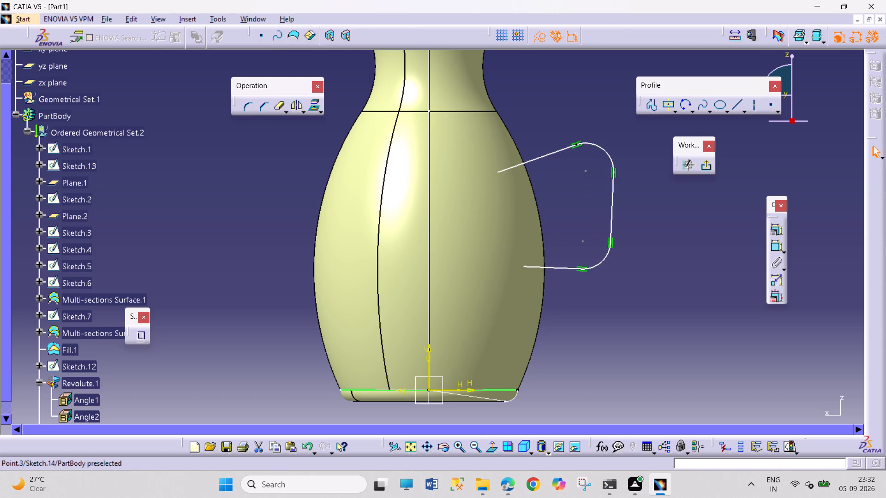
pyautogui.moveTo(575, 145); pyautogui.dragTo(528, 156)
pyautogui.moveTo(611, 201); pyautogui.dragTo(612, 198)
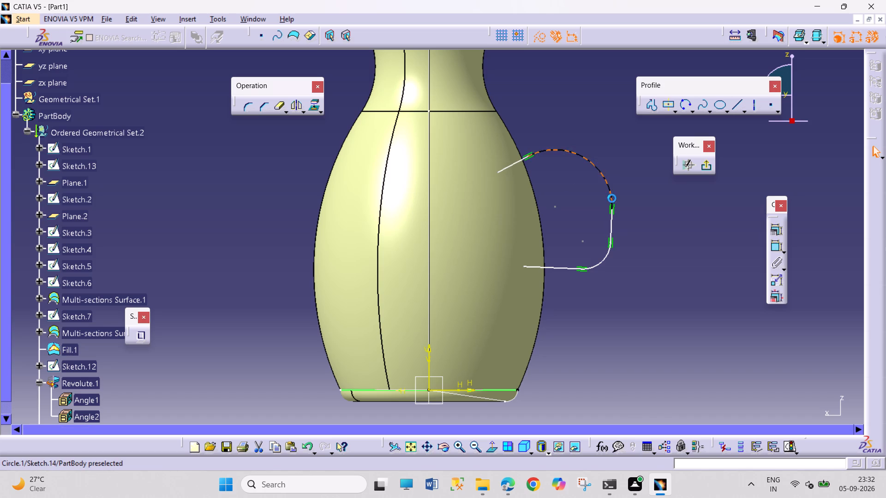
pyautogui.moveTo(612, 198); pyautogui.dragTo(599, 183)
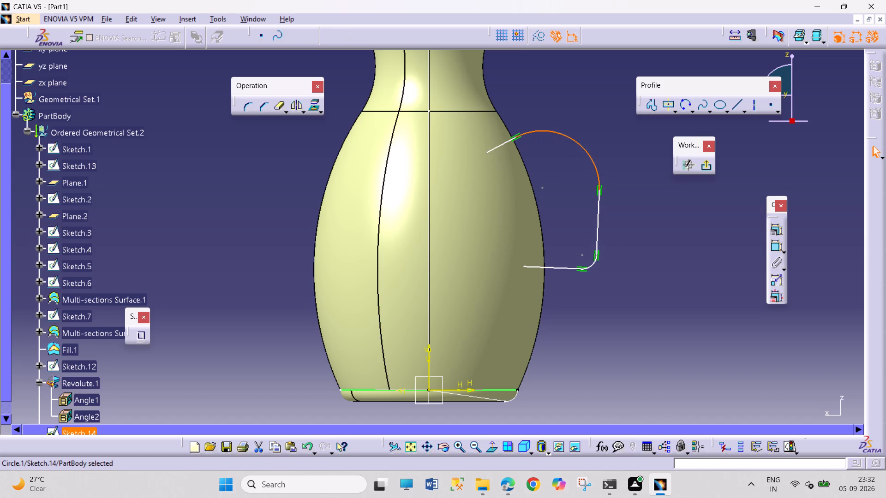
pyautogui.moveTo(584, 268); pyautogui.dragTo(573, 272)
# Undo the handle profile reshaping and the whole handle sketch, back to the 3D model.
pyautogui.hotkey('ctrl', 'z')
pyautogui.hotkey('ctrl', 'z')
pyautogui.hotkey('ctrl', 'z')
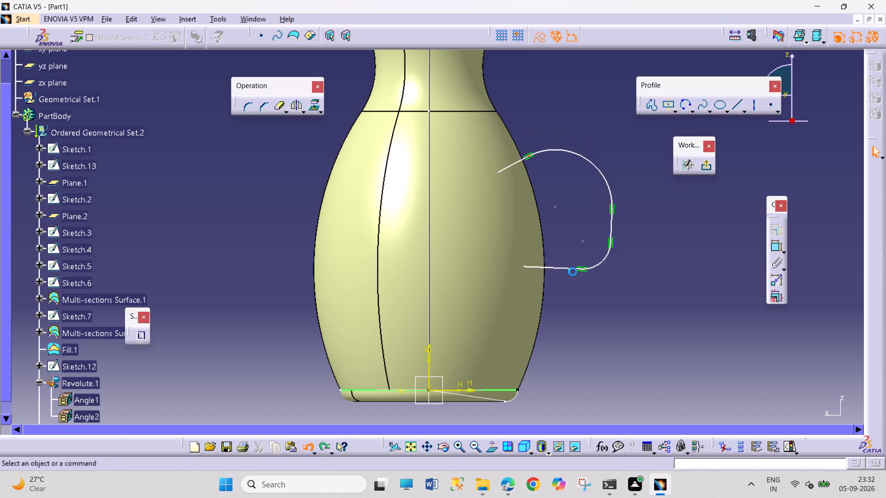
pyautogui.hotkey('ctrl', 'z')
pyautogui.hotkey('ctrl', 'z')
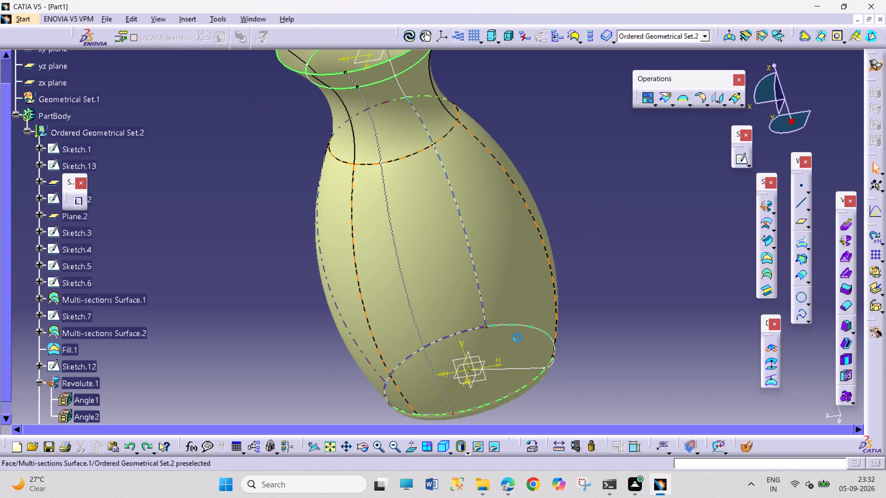
# Open a new sketch on the zx plane.
pyautogui.click(485, 379)
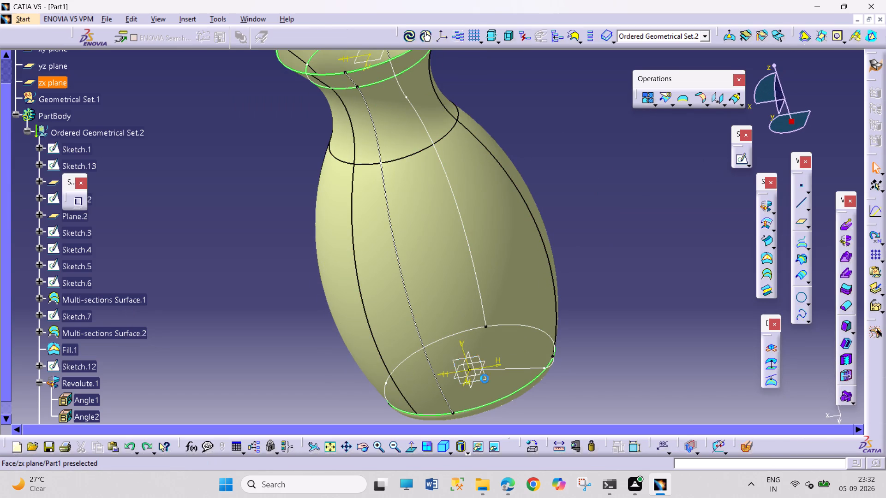
pyautogui.click(740, 158)
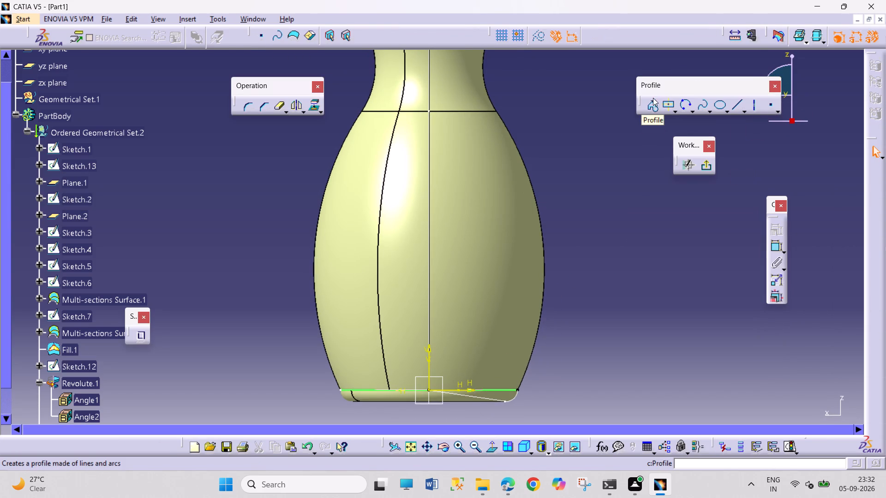
# Draw three connected Profile lines for the handle: about 58 mm up and outward from inside the body, down and outward, about 63 mm back in.
pyautogui.click(653, 98)
pyautogui.click(490, 210)
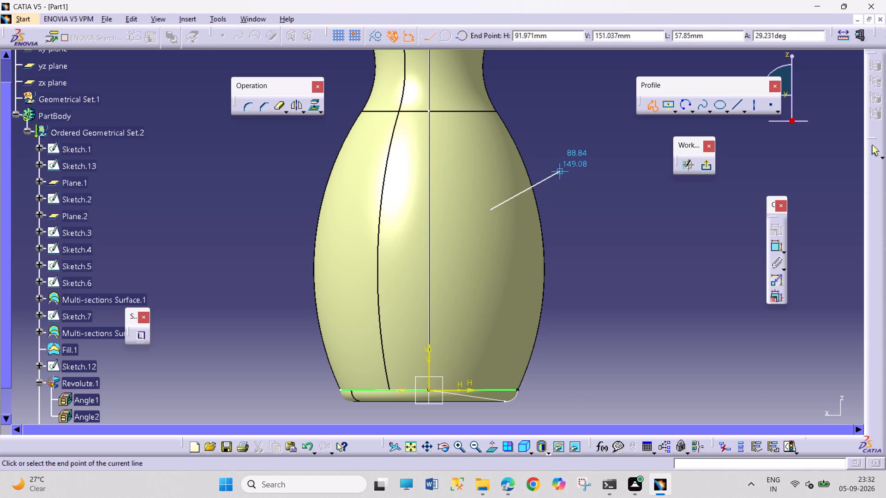
pyautogui.click(565, 168)
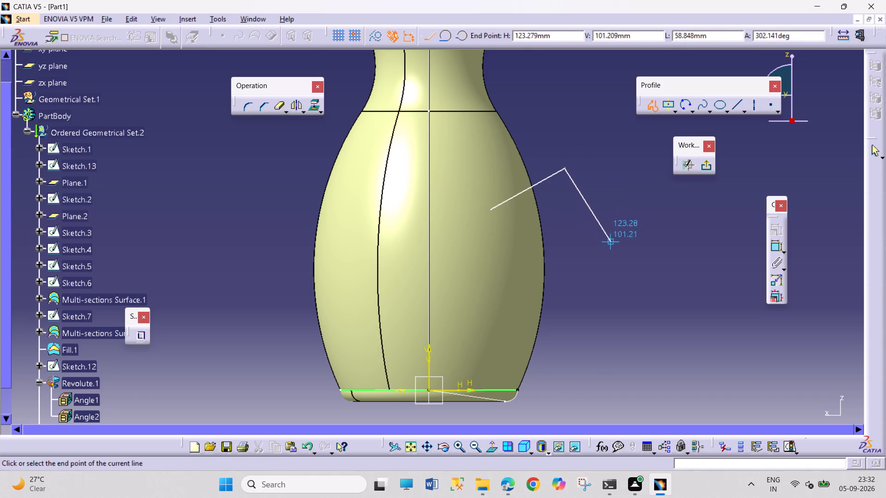
pyautogui.click(606, 250)
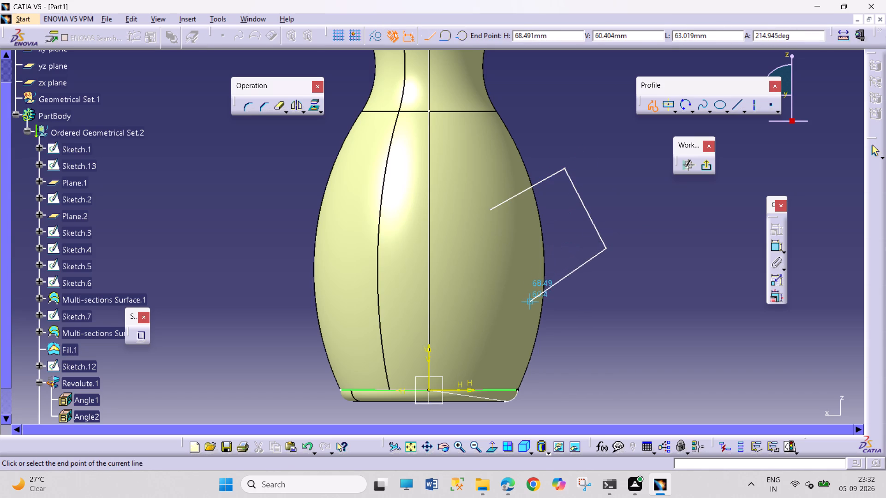
pyautogui.click(525, 294)
pyautogui.click(657, 293)
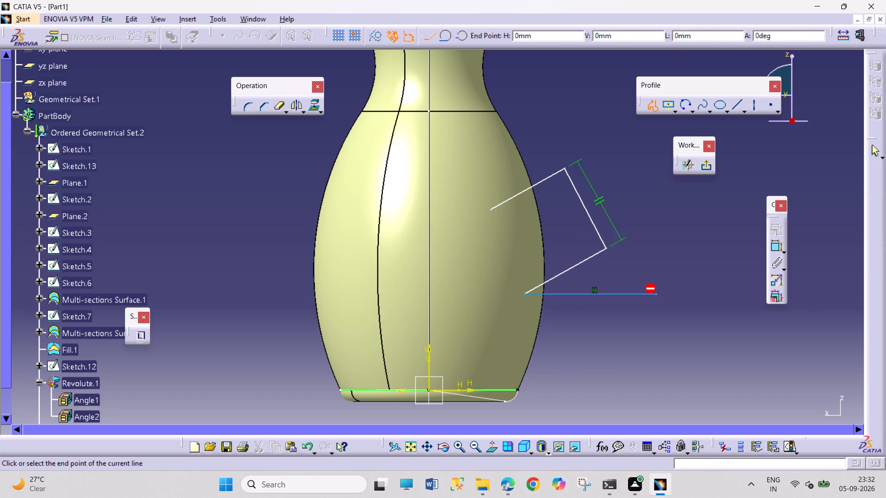
pyautogui.press('`')
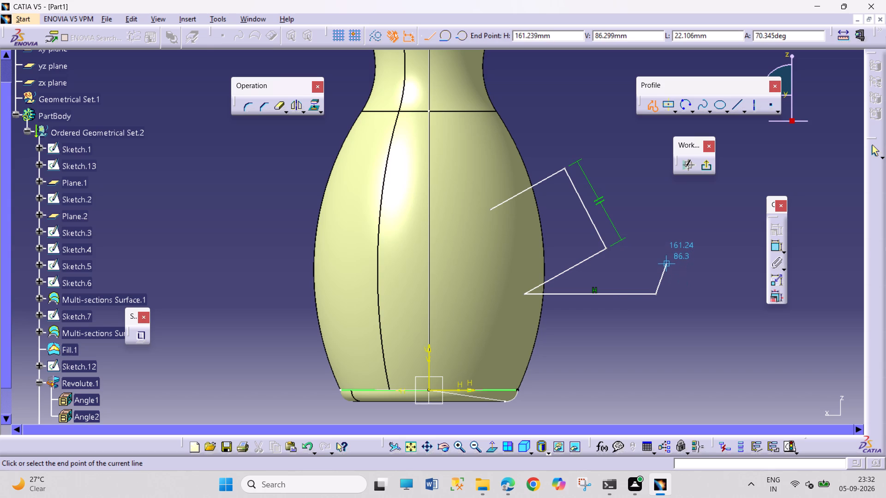
pyautogui.press('Escape')
pyautogui.press('Escape')
pyautogui.press('Escape')
# Delete the stray horizontal line attached to the lower end of the handle profile.
pyautogui.rightClick(639, 295)
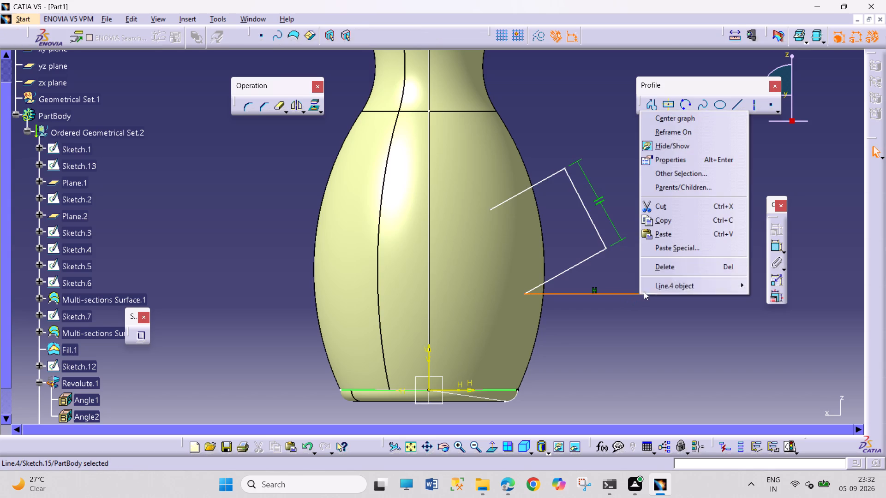
pyautogui.click(653, 268)
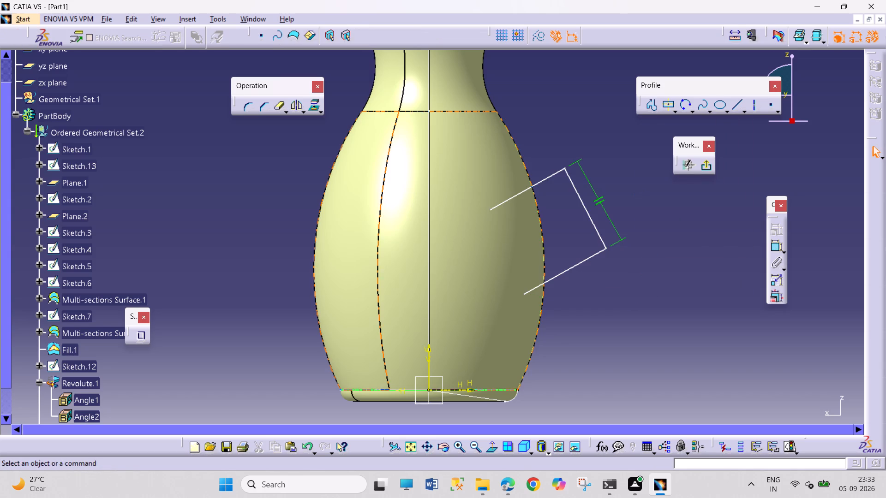
# Round the upper outer corner of the handle profile with the Corner tool and set its radius to 25 mm, as in the PDF drawing.
pyautogui.click(246, 108)
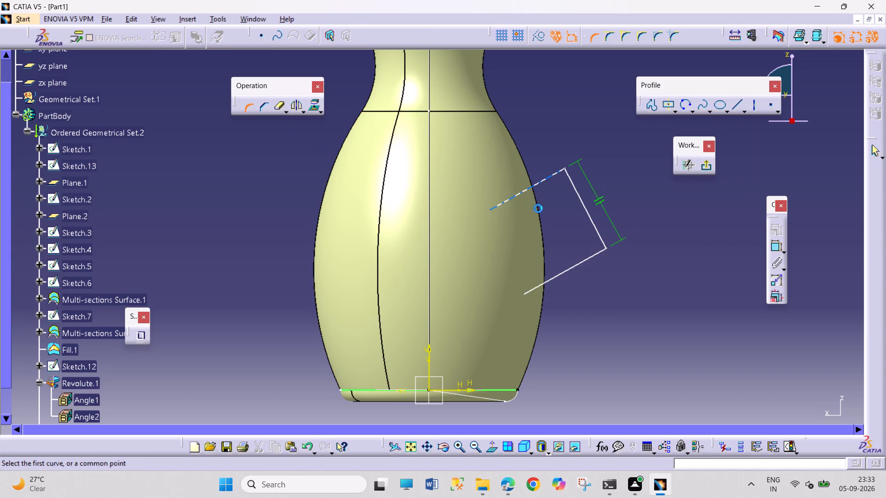
pyautogui.click(557, 172)
pyautogui.click(569, 177)
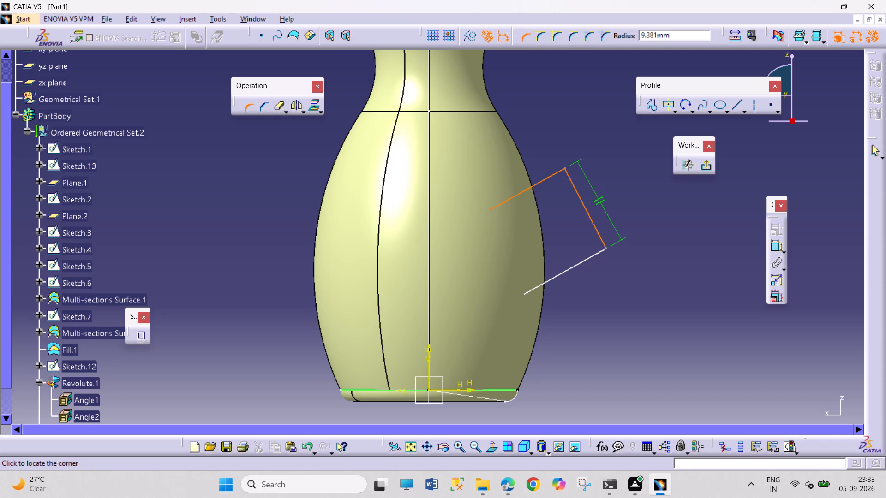
pyautogui.click(563, 177)
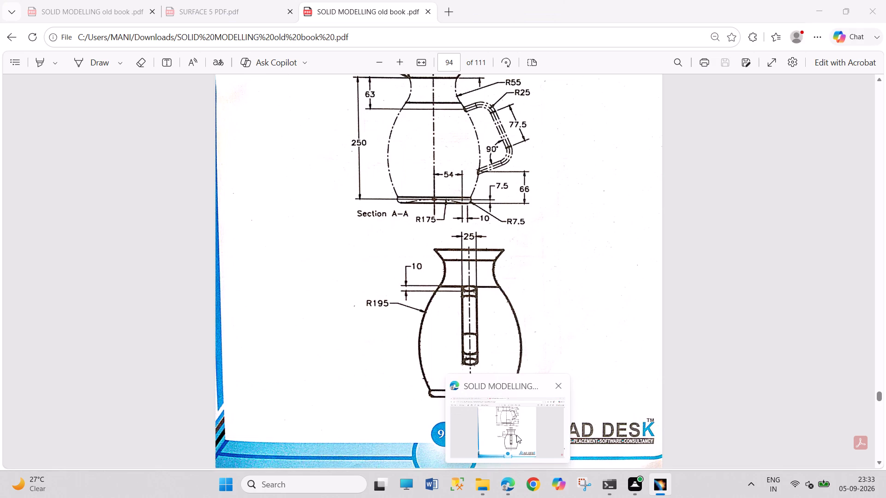
pyautogui.click(516, 435)
pyautogui.scroll(1, 558, 320)
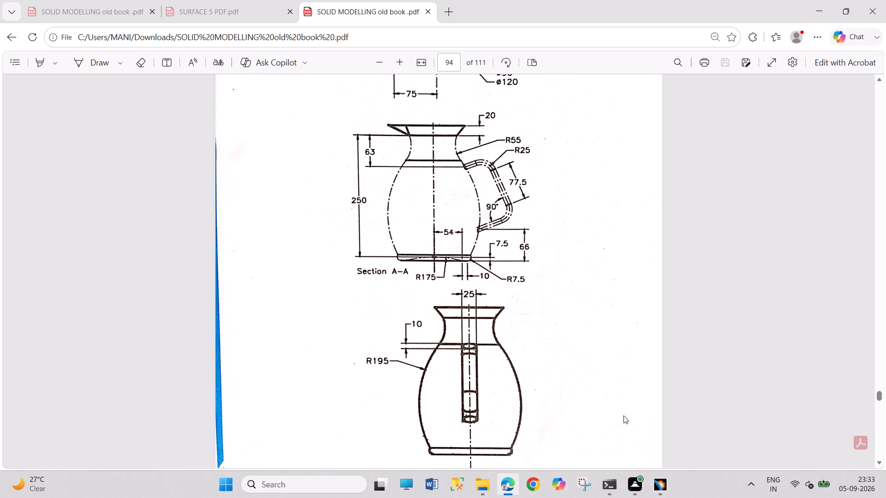
pyautogui.click(655, 473)
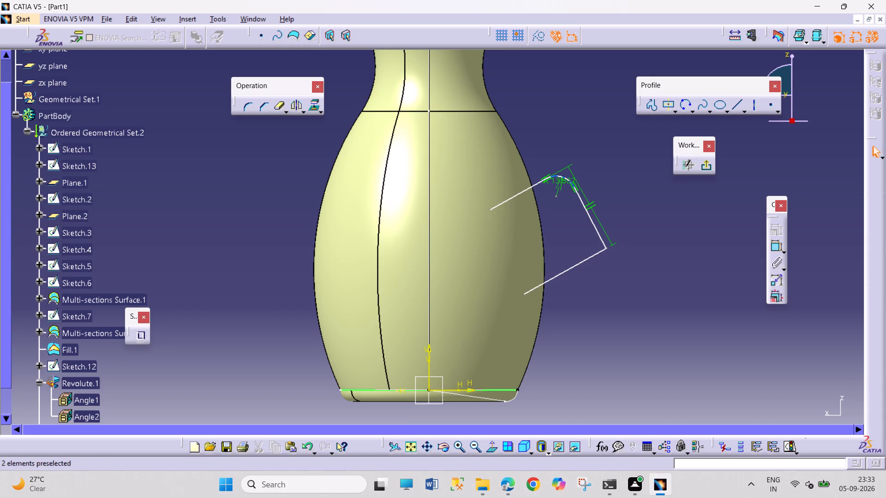
pyautogui.moveTo(558, 182); pyautogui.dragTo(587, 125)
pyautogui.doubleClick(598, 120)
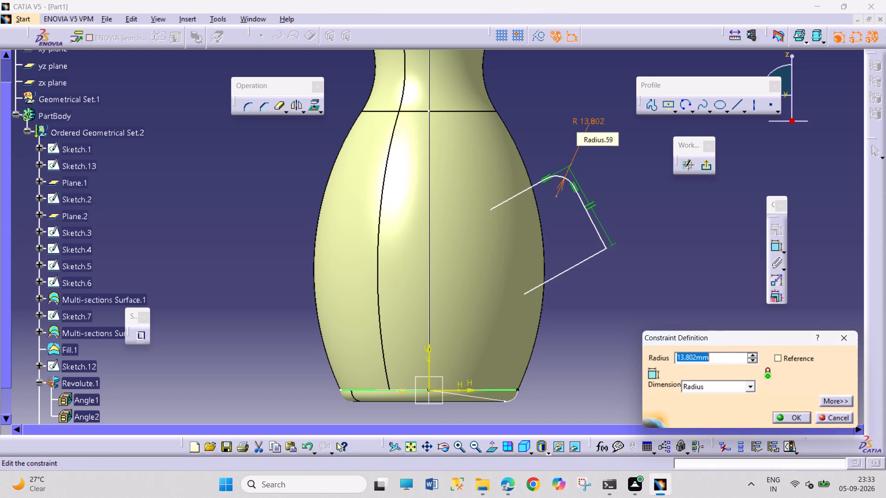
pyautogui.write('25')
pyautogui.press('Return')
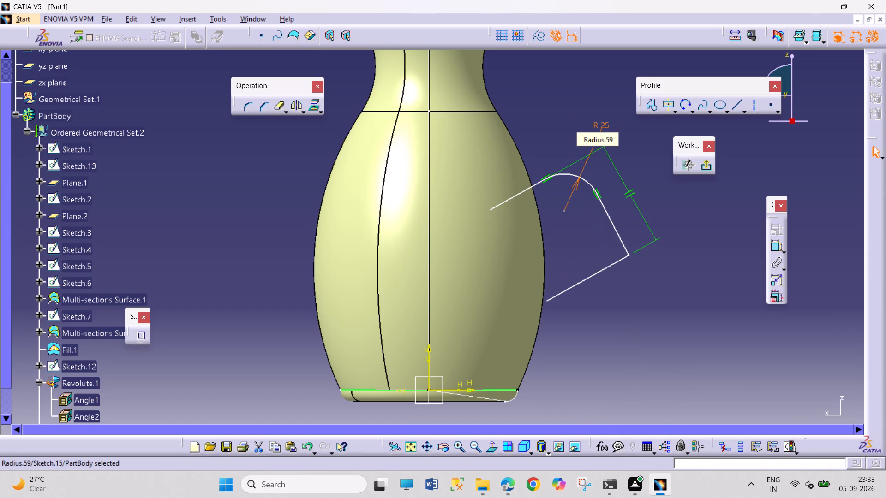
# Stretch the free end of the handle's lower line back inside the jug body.
pyautogui.moveTo(547, 302); pyautogui.dragTo(506, 318)
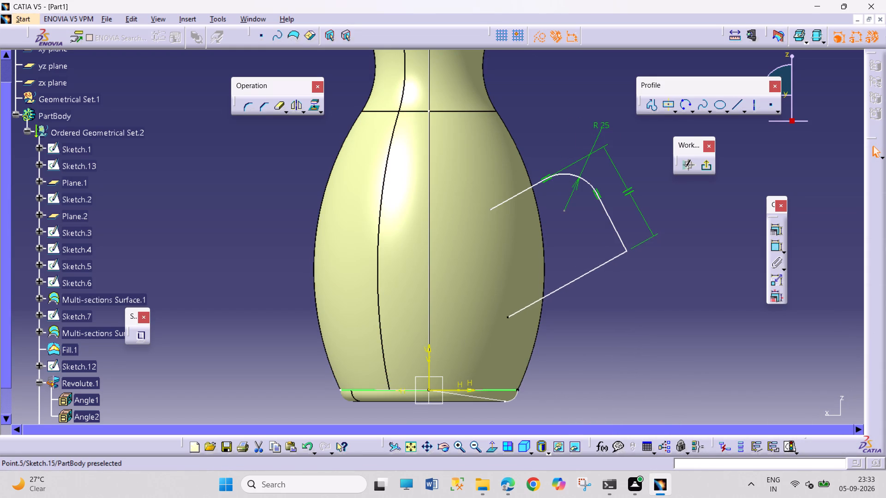
pyautogui.moveTo(506, 318); pyautogui.dragTo(503, 320)
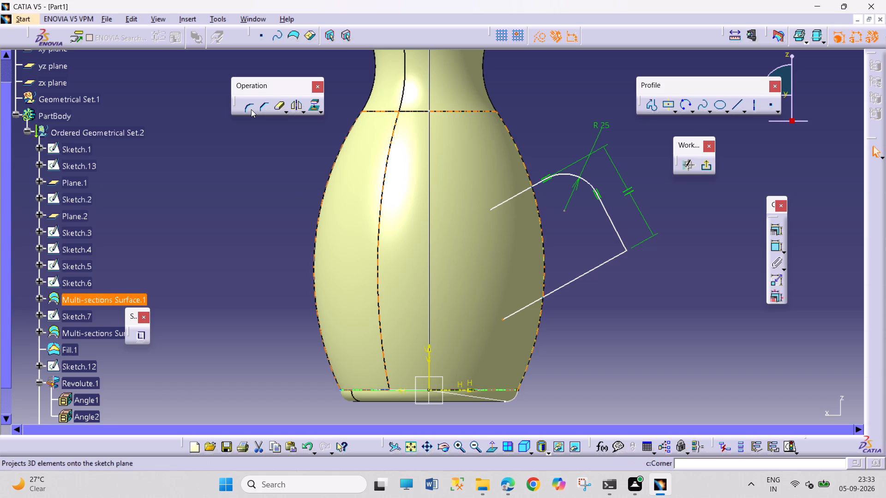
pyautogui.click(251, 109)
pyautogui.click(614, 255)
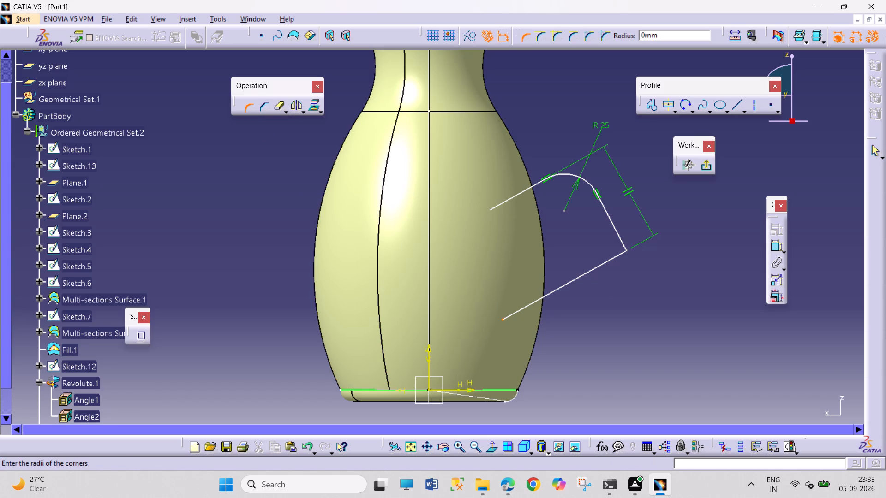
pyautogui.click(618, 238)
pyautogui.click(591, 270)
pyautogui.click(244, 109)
# Round the lower outer corner of the handle profile with the Corner tool and set its radius to 25 mm.
pyautogui.click(246, 108)
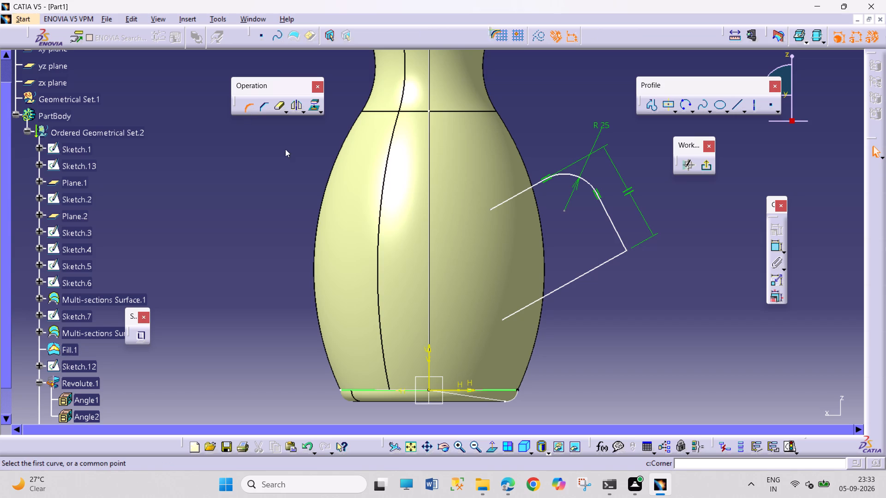
pyautogui.click(615, 258)
pyautogui.click(619, 237)
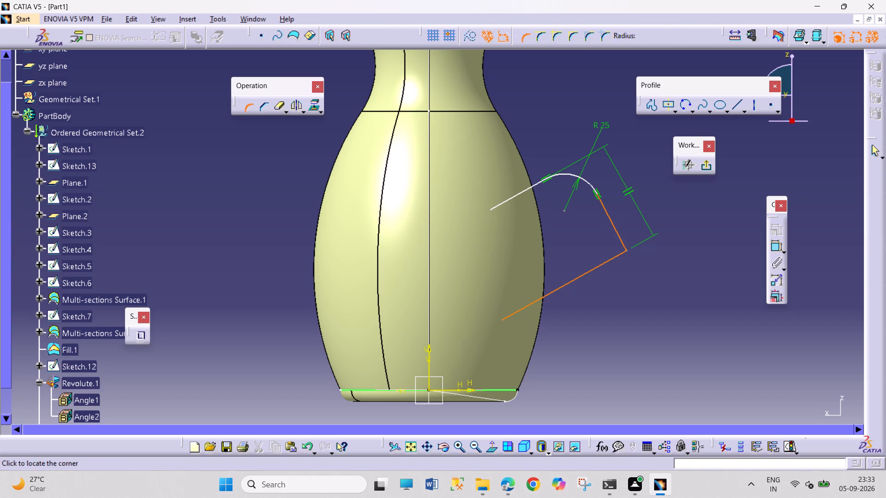
pyautogui.click(615, 243)
pyautogui.doubleClick(608, 243)
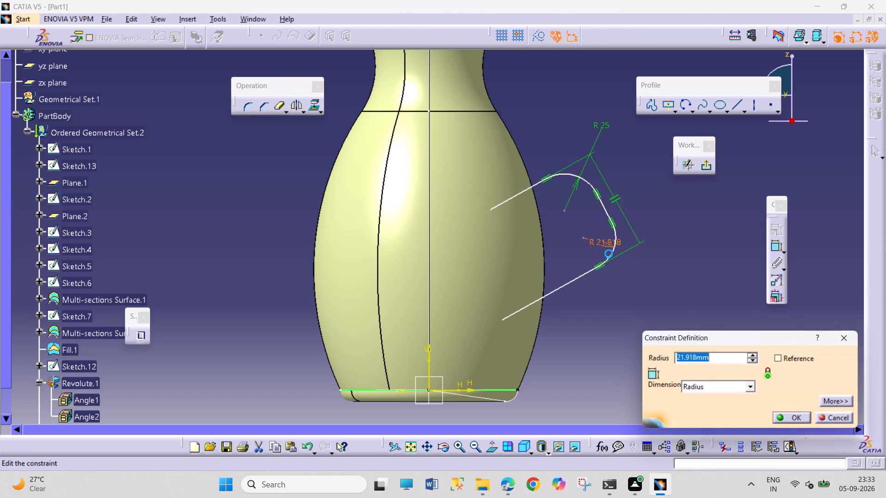
pyautogui.write('25')
pyautogui.press('Return')
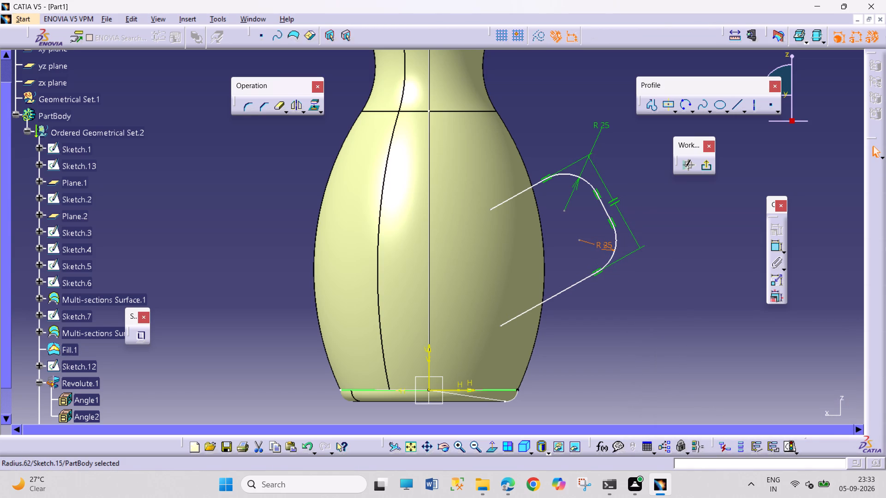
# Dimension the length of the handle's outer straight line between the two corners and set it to 77.5 mm.
pyautogui.click(770, 246)
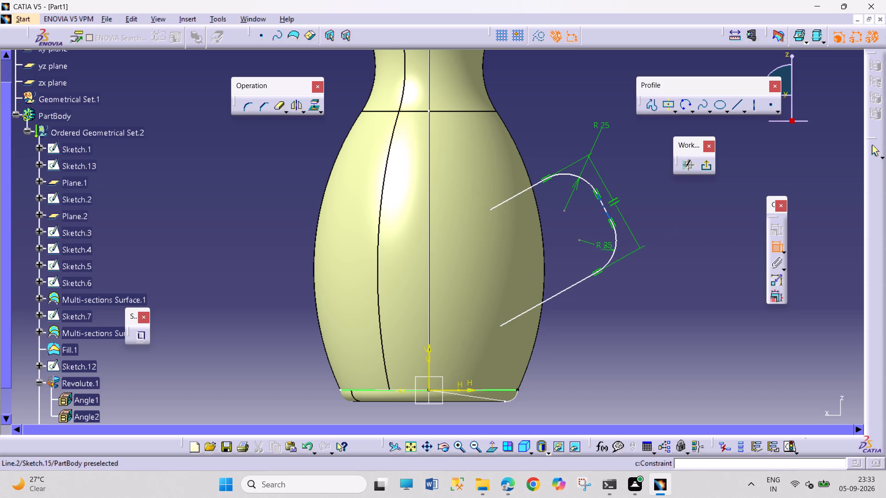
pyautogui.click(605, 206)
pyautogui.click(650, 190)
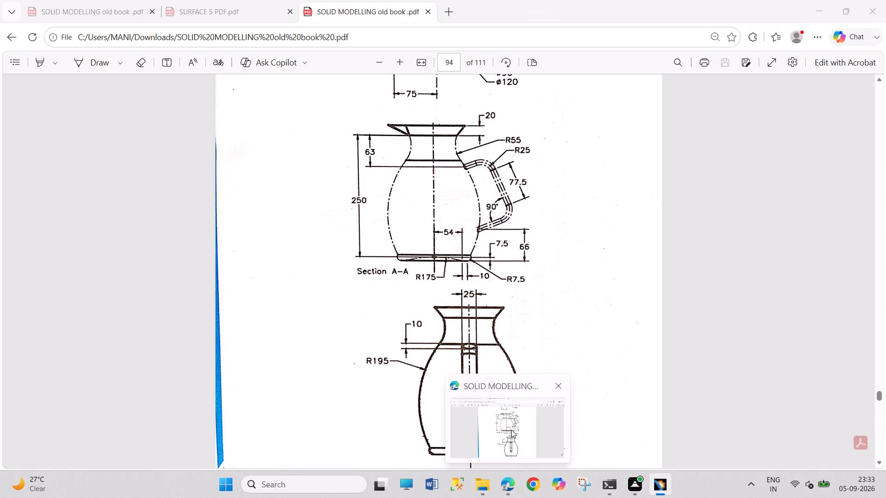
pyautogui.doubleClick(649, 188)
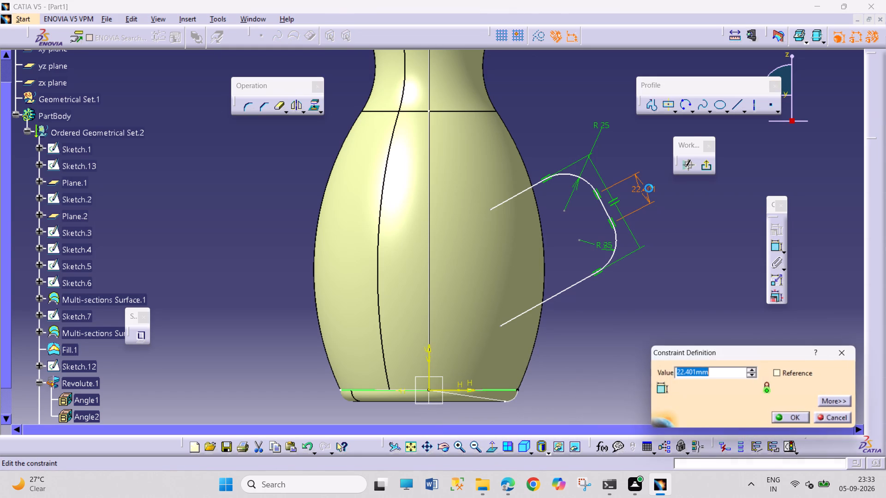
pyautogui.write('77.5')
pyautogui.press('Return')
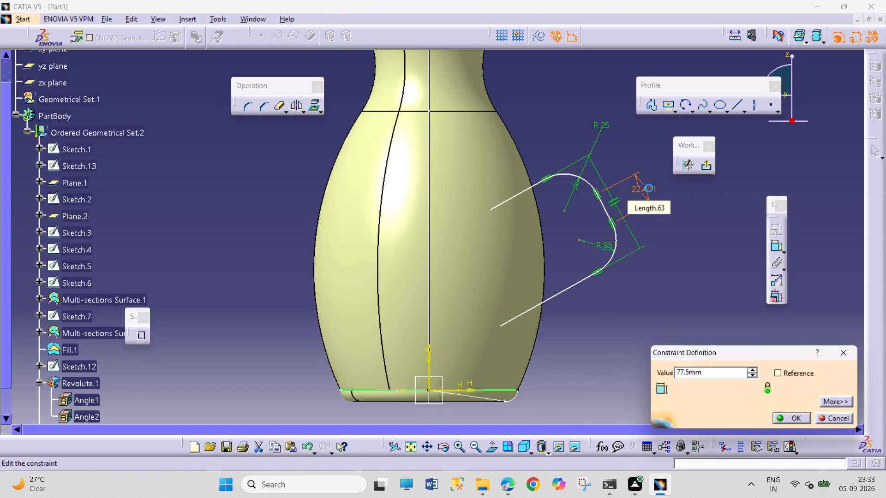
pyautogui.click(585, 296)
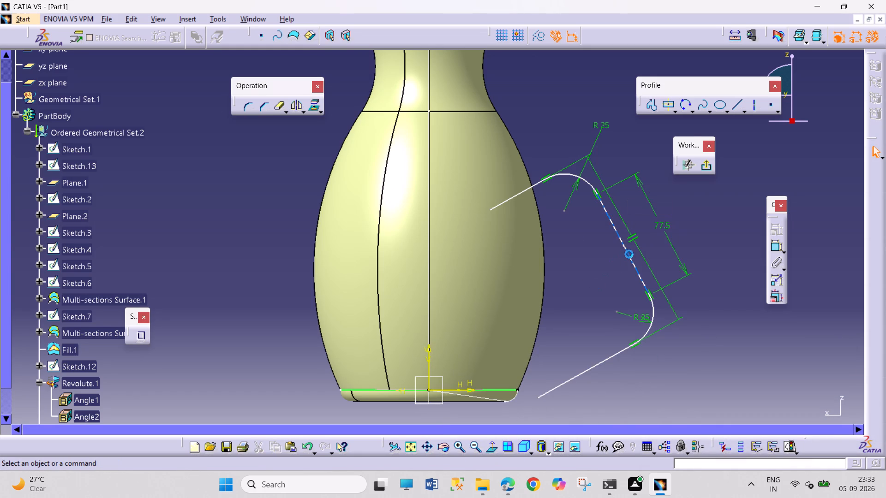
# Reshape the handle profile by moving its outer line, lower line and upper corner arc closer to the jug body.
pyautogui.moveTo(629, 254); pyautogui.dragTo(625, 287)
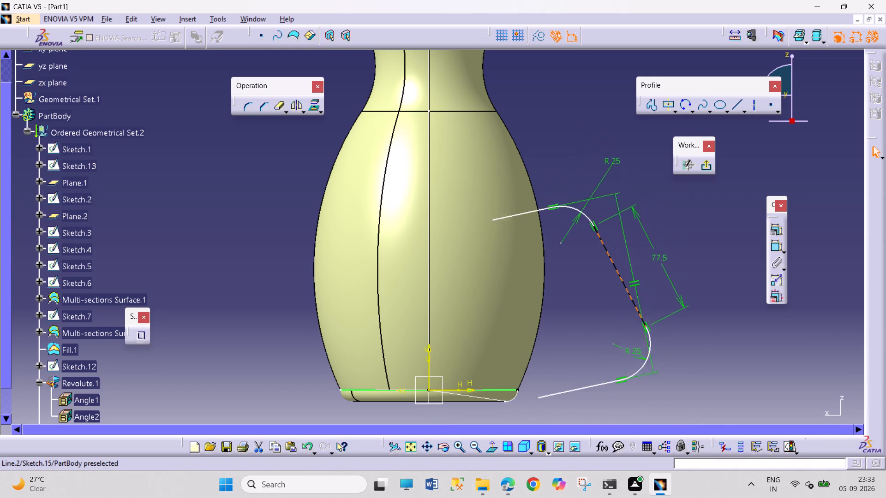
pyautogui.moveTo(625, 287); pyautogui.dragTo(621, 282)
pyautogui.moveTo(542, 397); pyautogui.dragTo(521, 359)
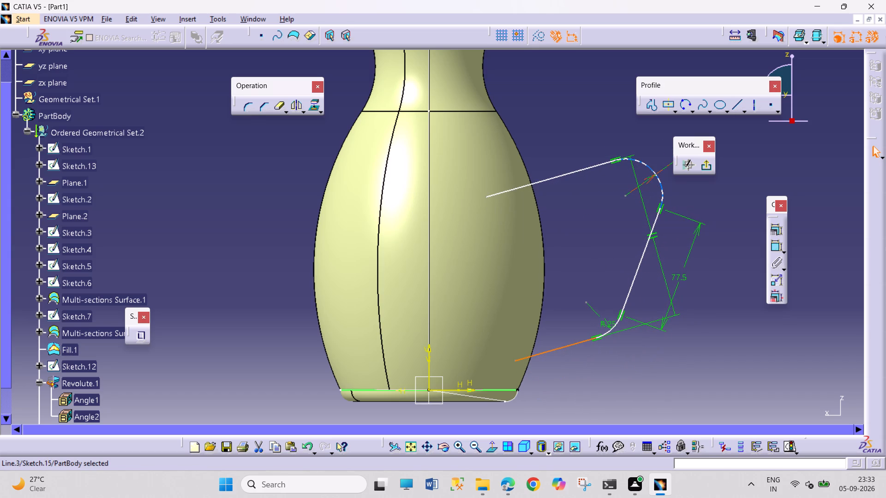
pyautogui.moveTo(662, 185); pyautogui.dragTo(618, 172)
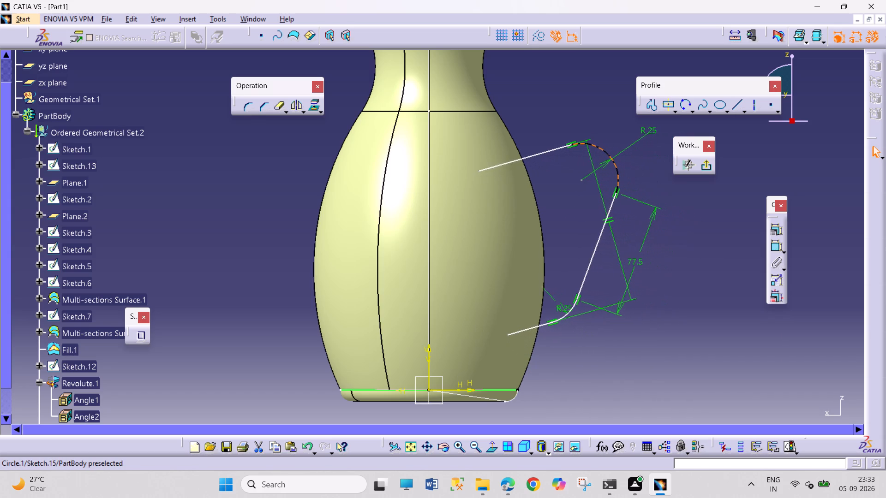
pyautogui.moveTo(618, 172); pyautogui.dragTo(640, 173)
pyautogui.click(597, 143)
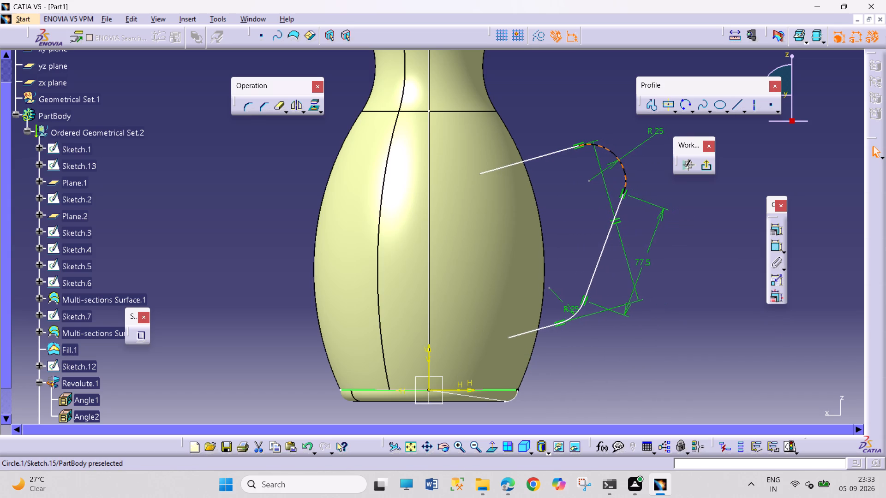
pyautogui.moveTo(570, 325); pyautogui.dragTo(570, 325)
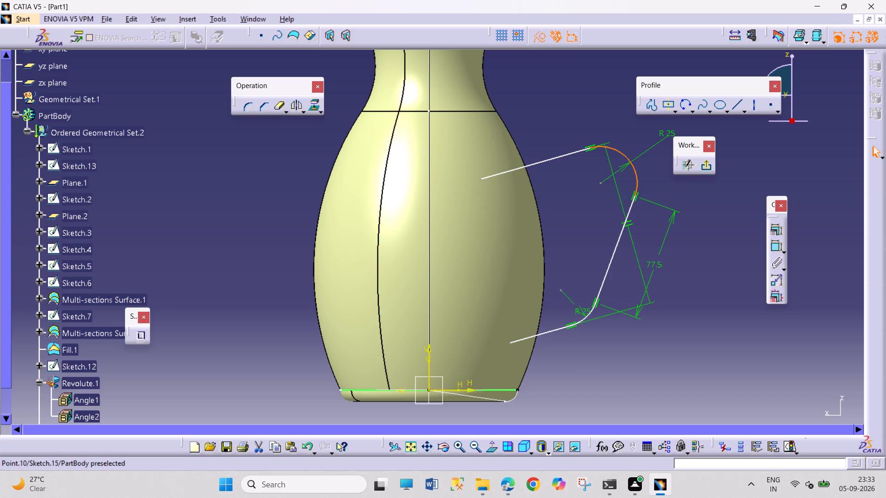
# Shift the lower corner and the lower line's free end so the outer line leans outward toward the base and the lower line enters the body.
pyautogui.moveTo(570, 325); pyautogui.dragTo(588, 333)
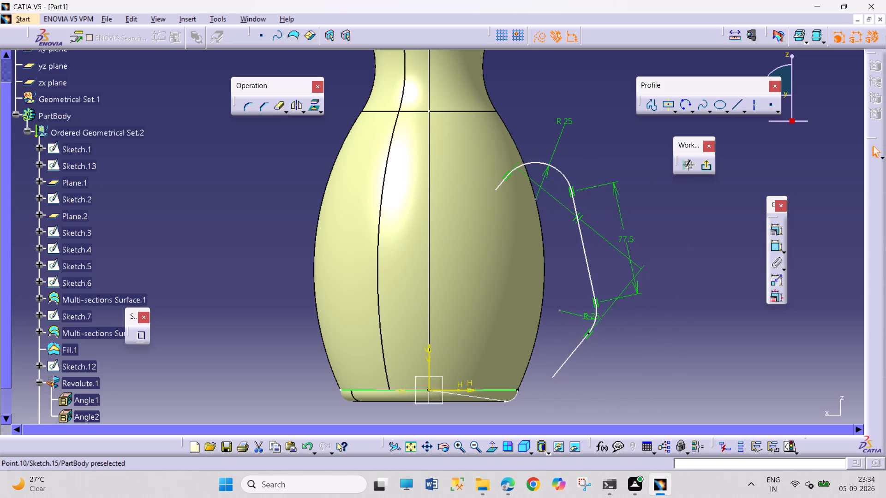
pyautogui.moveTo(588, 333); pyautogui.dragTo(589, 332)
pyautogui.moveTo(555, 375); pyautogui.dragTo(552, 374)
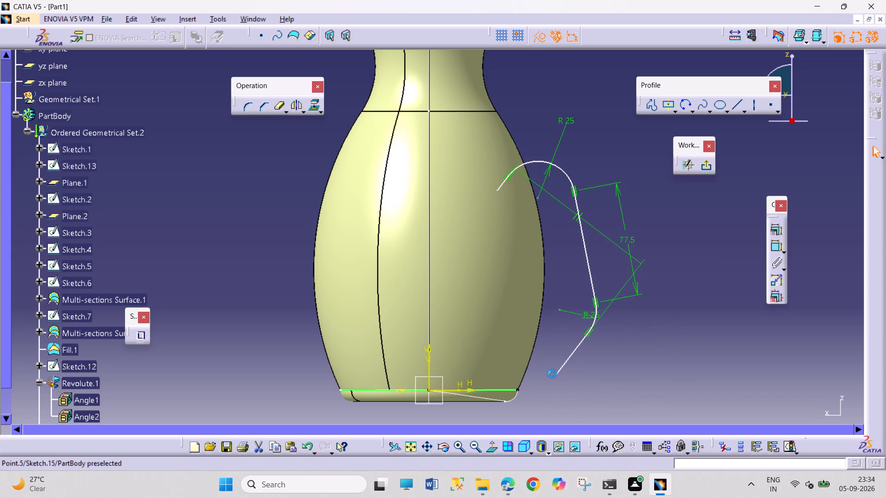
pyautogui.moveTo(552, 374); pyautogui.dragTo(511, 356)
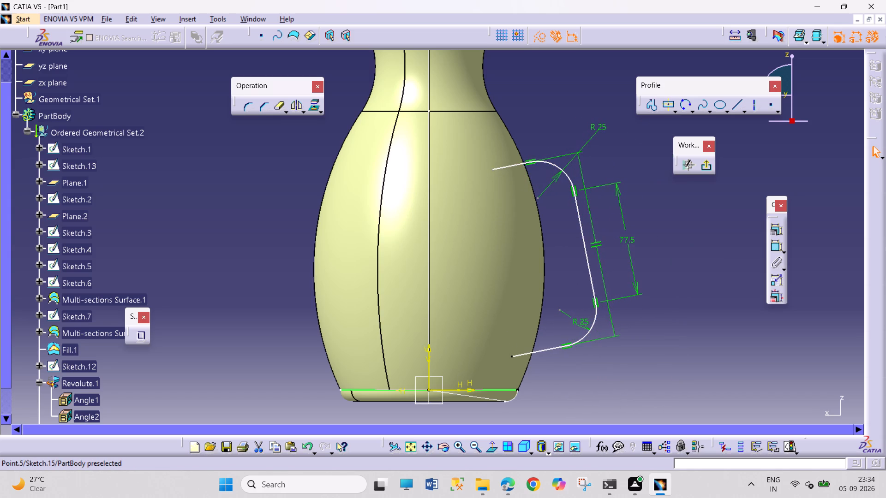
pyautogui.moveTo(511, 356); pyautogui.dragTo(507, 356)
pyautogui.click(506, 356)
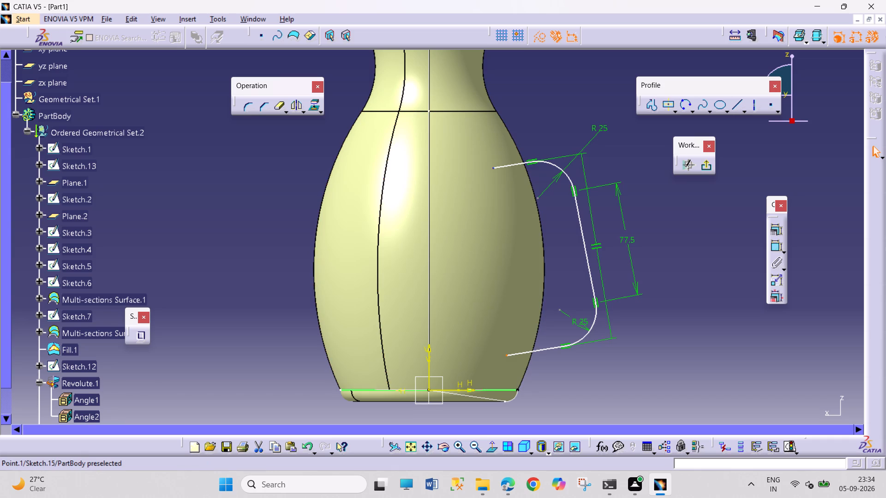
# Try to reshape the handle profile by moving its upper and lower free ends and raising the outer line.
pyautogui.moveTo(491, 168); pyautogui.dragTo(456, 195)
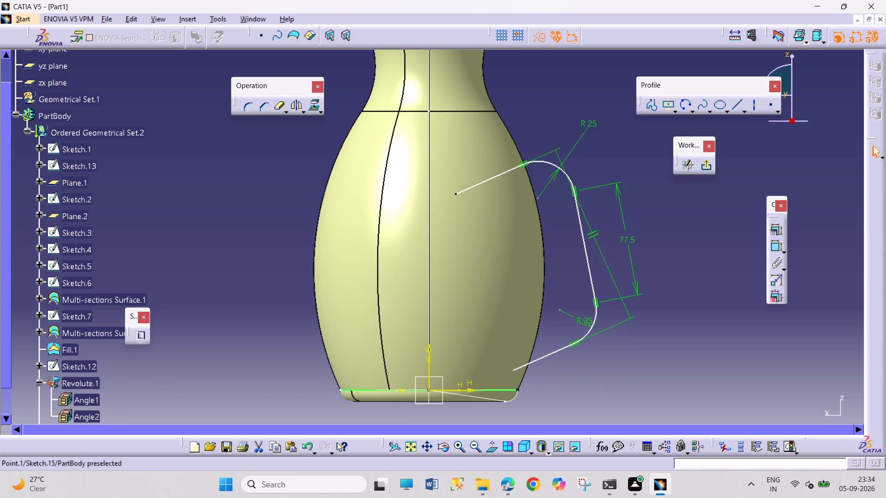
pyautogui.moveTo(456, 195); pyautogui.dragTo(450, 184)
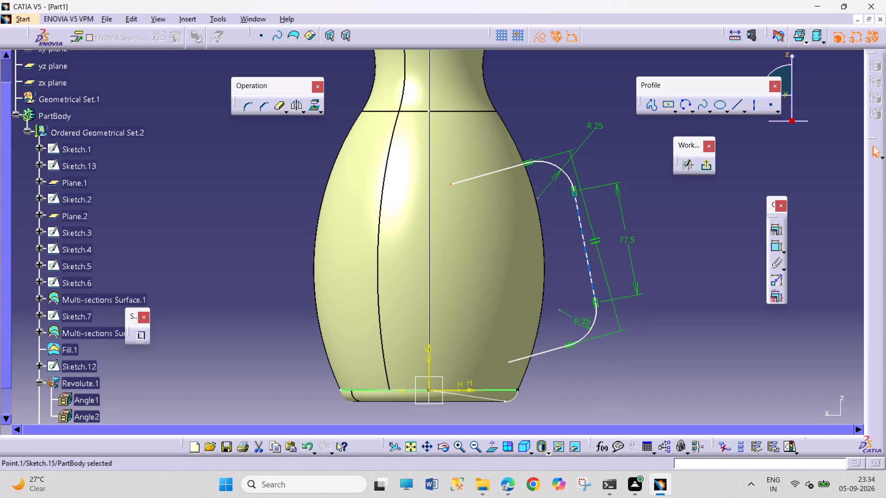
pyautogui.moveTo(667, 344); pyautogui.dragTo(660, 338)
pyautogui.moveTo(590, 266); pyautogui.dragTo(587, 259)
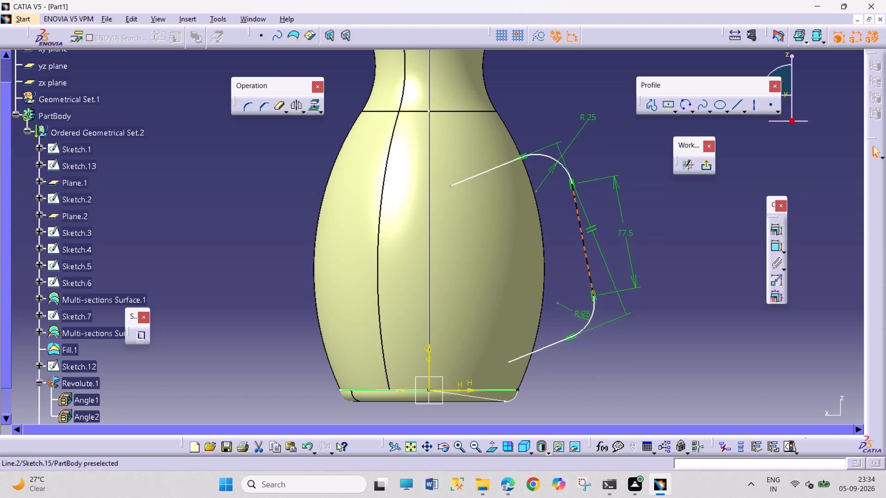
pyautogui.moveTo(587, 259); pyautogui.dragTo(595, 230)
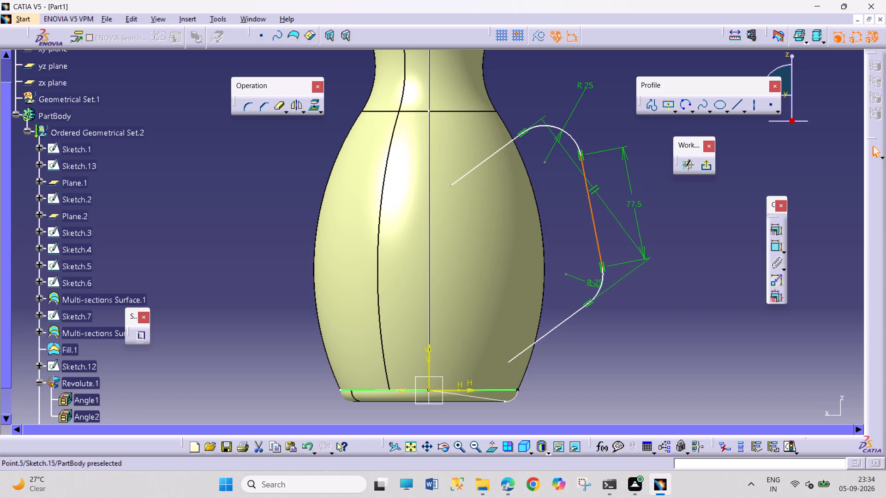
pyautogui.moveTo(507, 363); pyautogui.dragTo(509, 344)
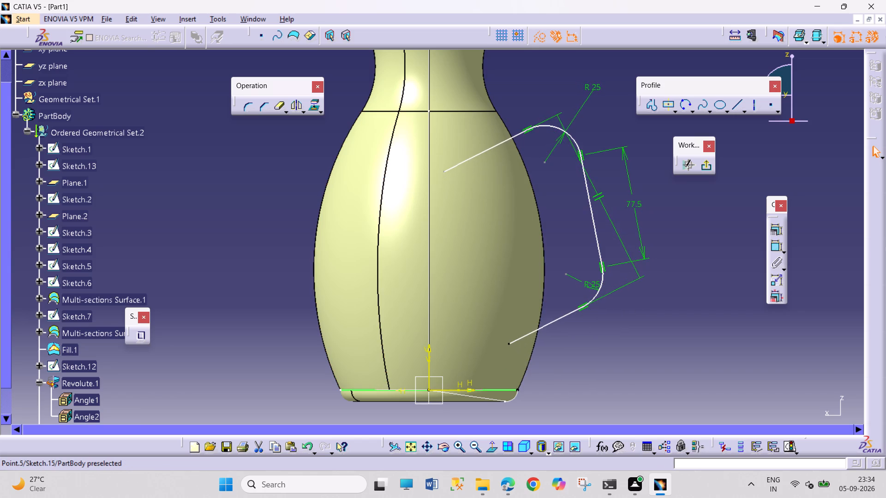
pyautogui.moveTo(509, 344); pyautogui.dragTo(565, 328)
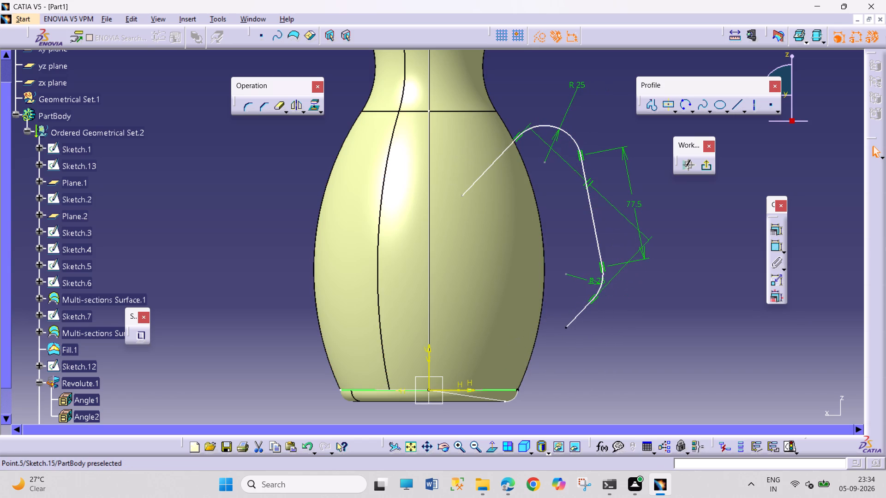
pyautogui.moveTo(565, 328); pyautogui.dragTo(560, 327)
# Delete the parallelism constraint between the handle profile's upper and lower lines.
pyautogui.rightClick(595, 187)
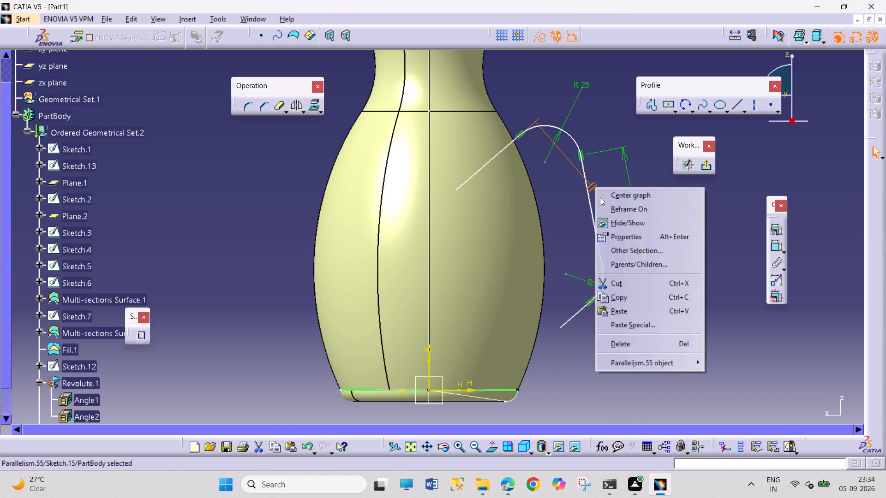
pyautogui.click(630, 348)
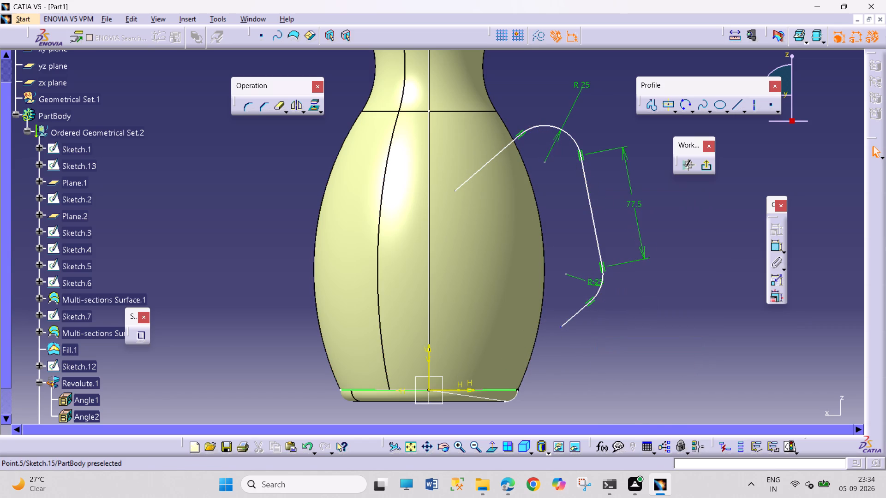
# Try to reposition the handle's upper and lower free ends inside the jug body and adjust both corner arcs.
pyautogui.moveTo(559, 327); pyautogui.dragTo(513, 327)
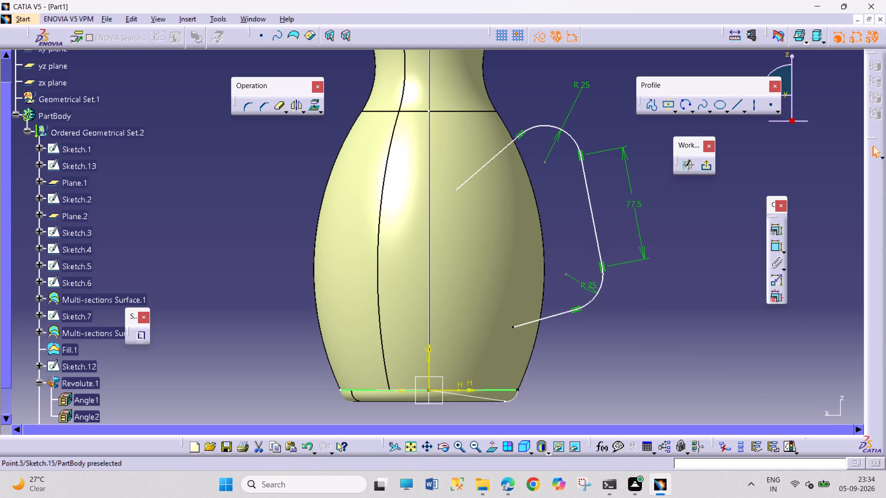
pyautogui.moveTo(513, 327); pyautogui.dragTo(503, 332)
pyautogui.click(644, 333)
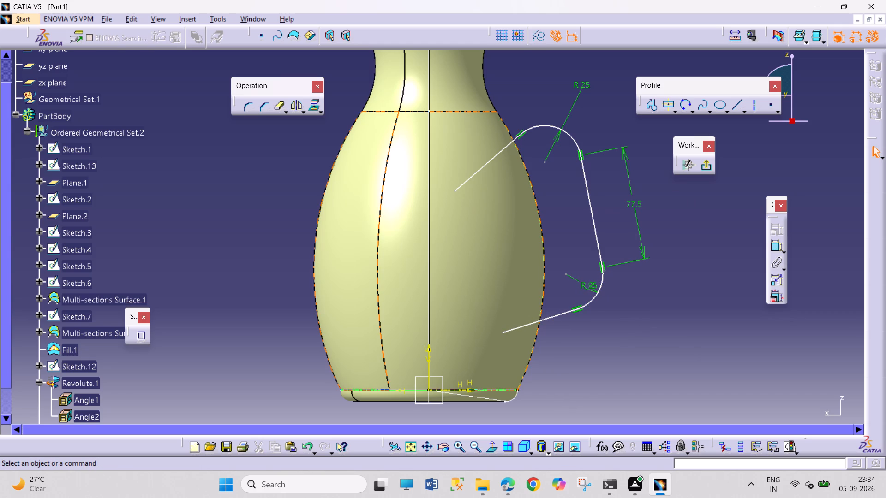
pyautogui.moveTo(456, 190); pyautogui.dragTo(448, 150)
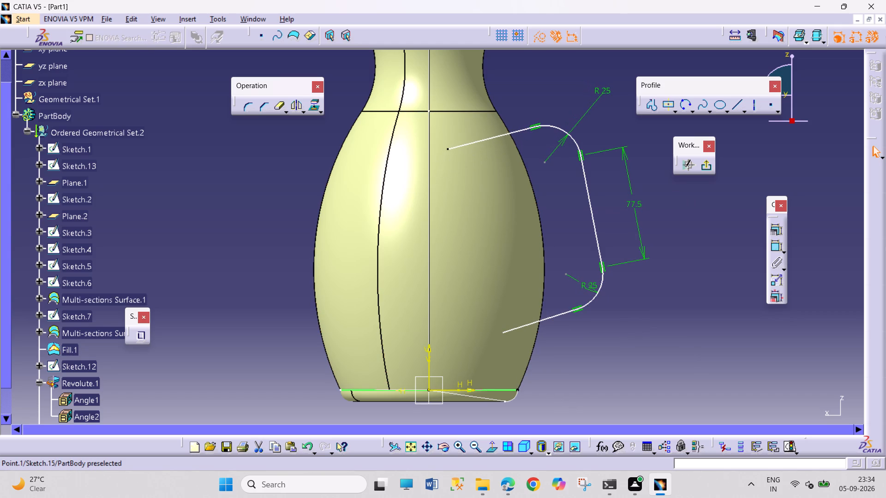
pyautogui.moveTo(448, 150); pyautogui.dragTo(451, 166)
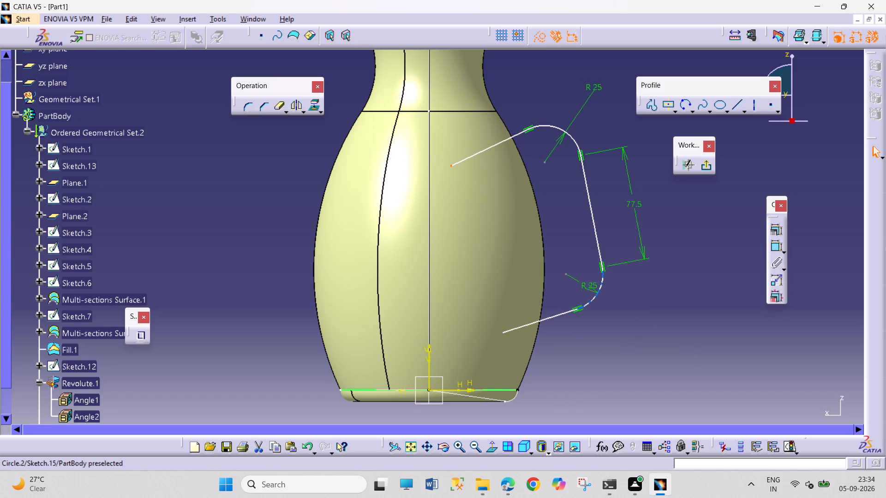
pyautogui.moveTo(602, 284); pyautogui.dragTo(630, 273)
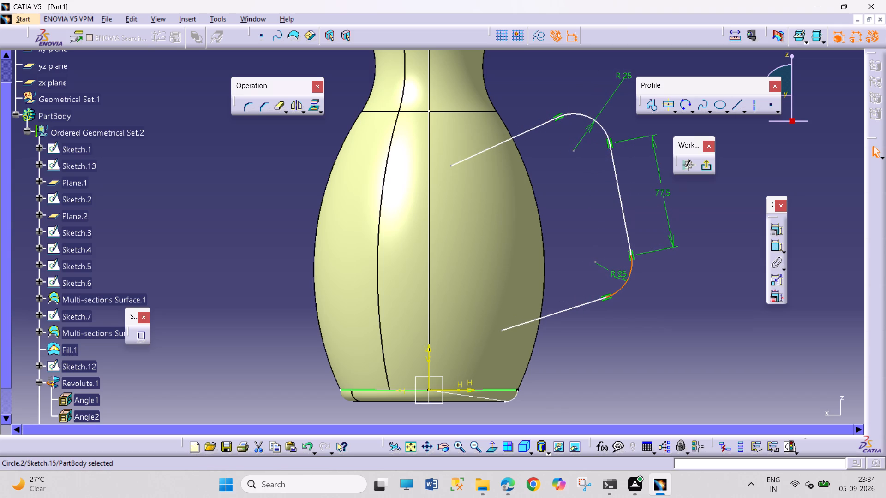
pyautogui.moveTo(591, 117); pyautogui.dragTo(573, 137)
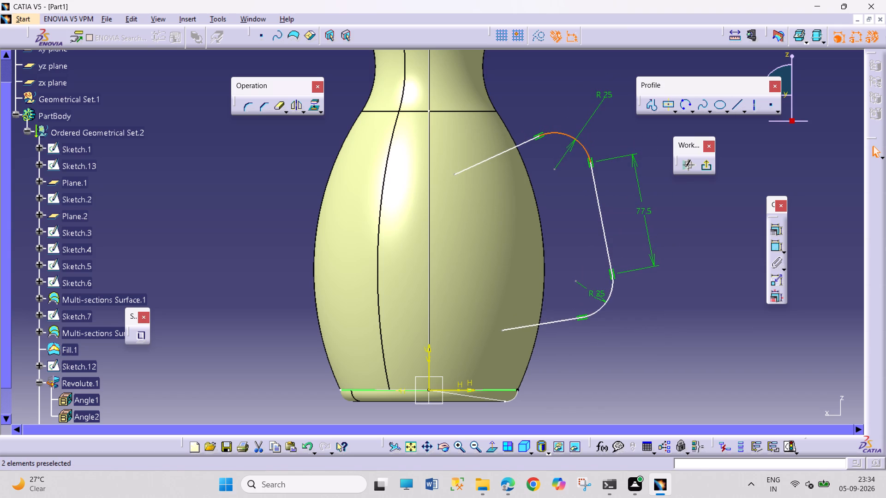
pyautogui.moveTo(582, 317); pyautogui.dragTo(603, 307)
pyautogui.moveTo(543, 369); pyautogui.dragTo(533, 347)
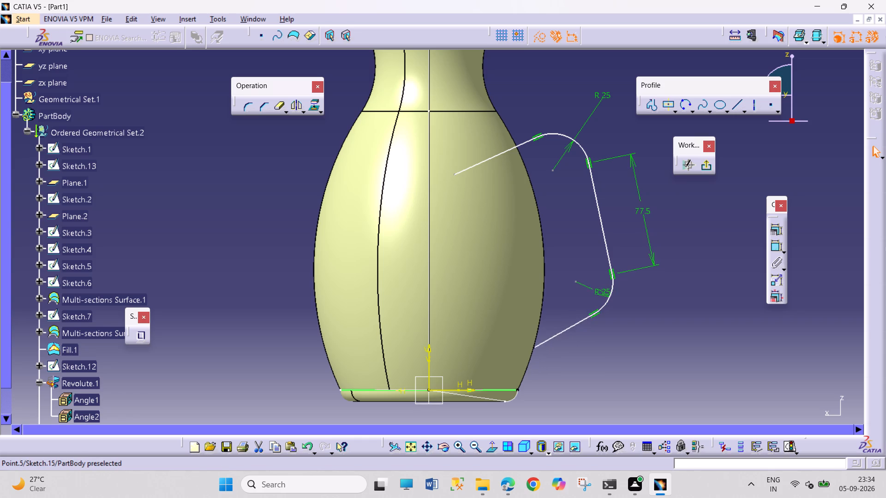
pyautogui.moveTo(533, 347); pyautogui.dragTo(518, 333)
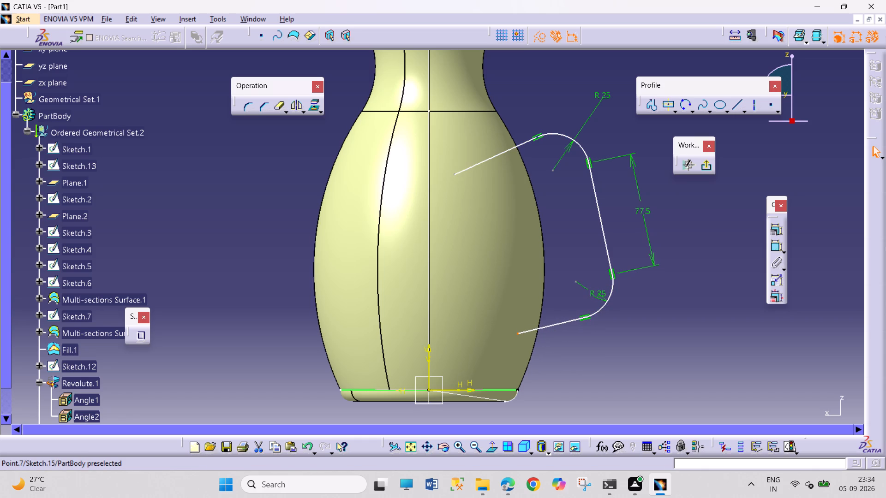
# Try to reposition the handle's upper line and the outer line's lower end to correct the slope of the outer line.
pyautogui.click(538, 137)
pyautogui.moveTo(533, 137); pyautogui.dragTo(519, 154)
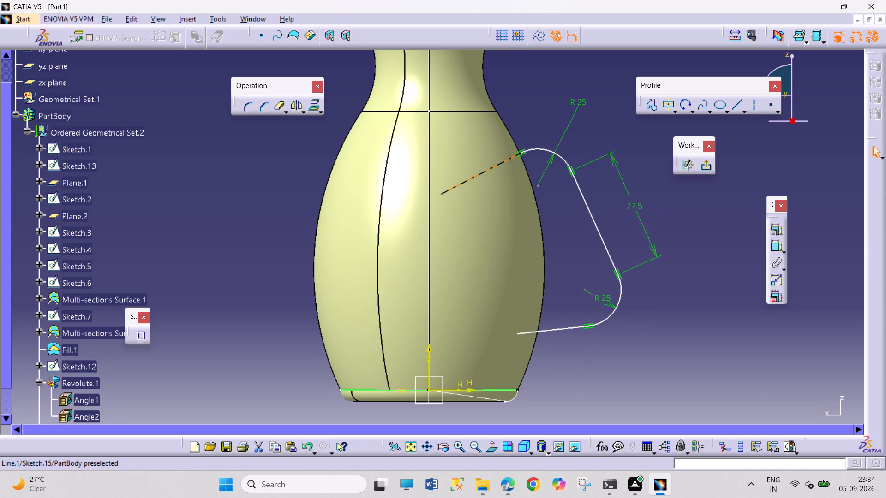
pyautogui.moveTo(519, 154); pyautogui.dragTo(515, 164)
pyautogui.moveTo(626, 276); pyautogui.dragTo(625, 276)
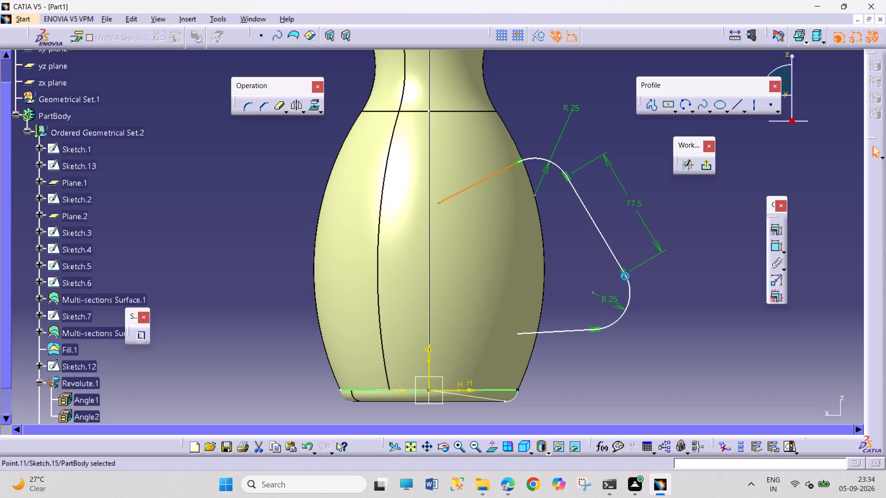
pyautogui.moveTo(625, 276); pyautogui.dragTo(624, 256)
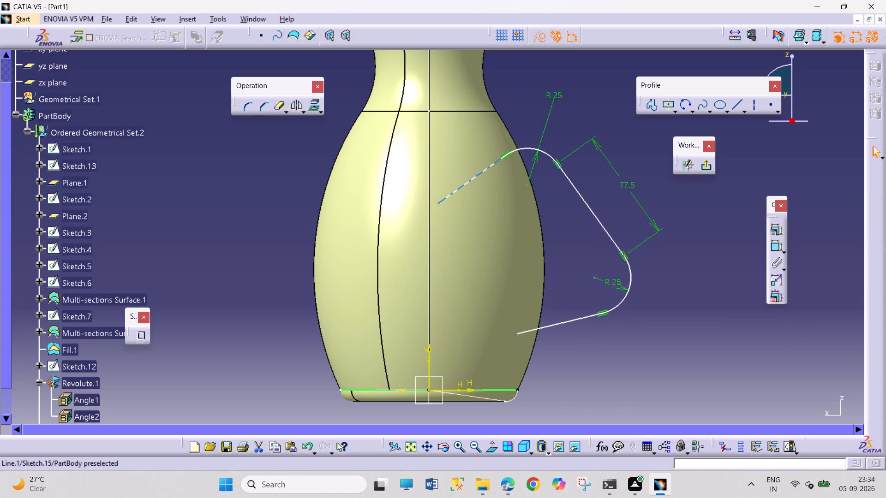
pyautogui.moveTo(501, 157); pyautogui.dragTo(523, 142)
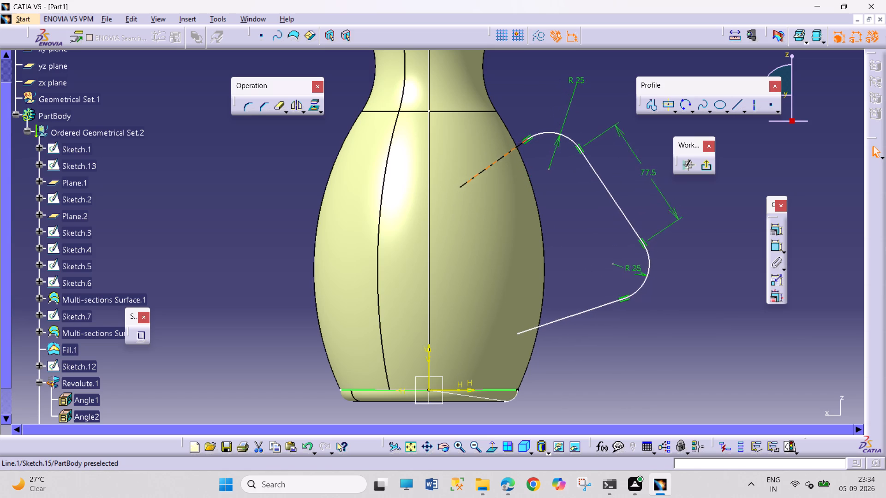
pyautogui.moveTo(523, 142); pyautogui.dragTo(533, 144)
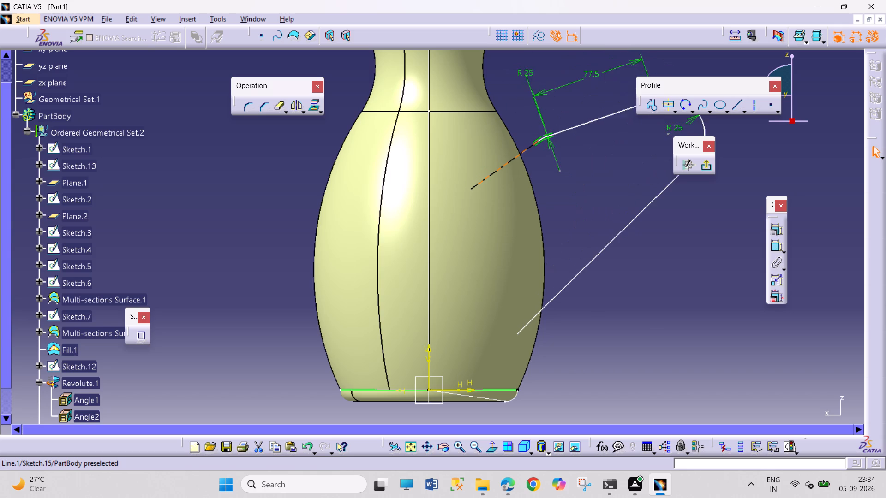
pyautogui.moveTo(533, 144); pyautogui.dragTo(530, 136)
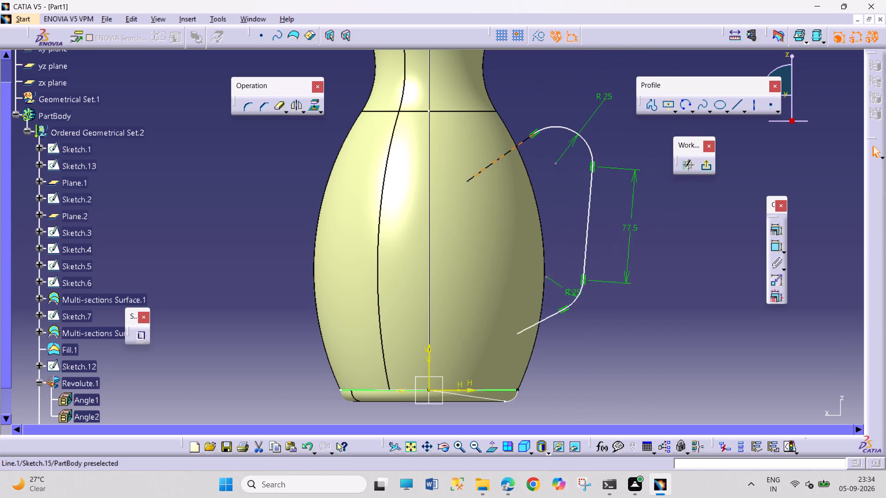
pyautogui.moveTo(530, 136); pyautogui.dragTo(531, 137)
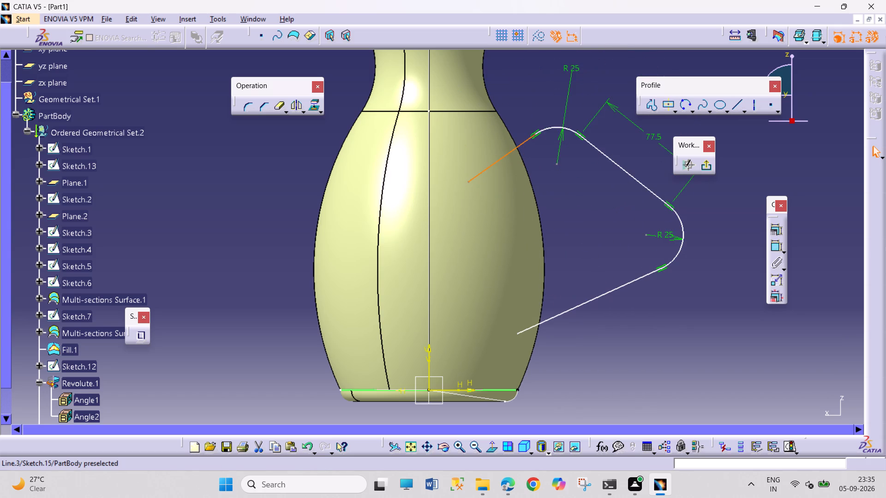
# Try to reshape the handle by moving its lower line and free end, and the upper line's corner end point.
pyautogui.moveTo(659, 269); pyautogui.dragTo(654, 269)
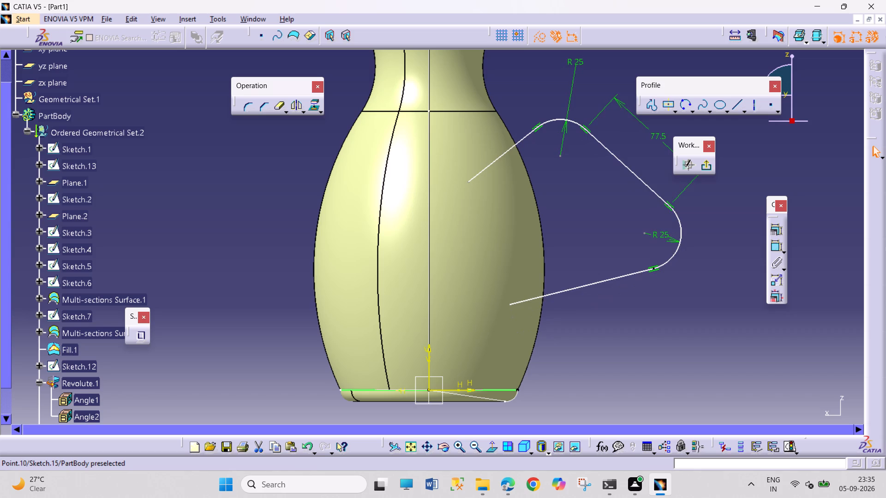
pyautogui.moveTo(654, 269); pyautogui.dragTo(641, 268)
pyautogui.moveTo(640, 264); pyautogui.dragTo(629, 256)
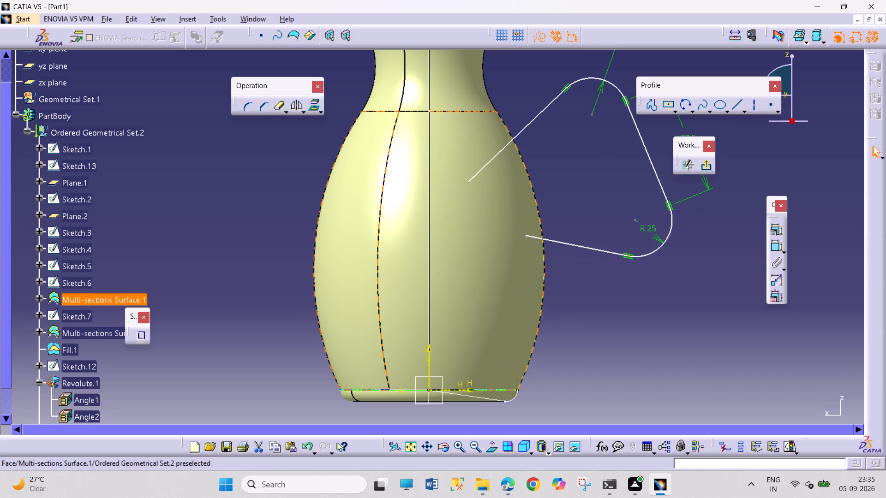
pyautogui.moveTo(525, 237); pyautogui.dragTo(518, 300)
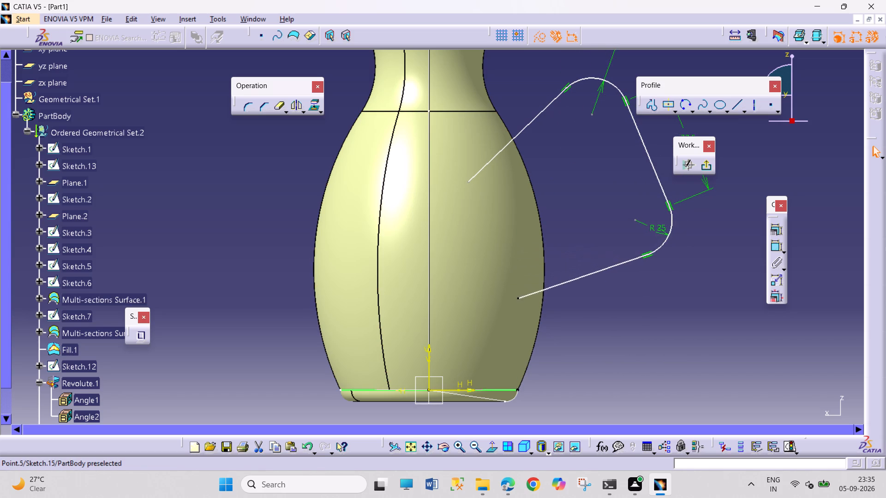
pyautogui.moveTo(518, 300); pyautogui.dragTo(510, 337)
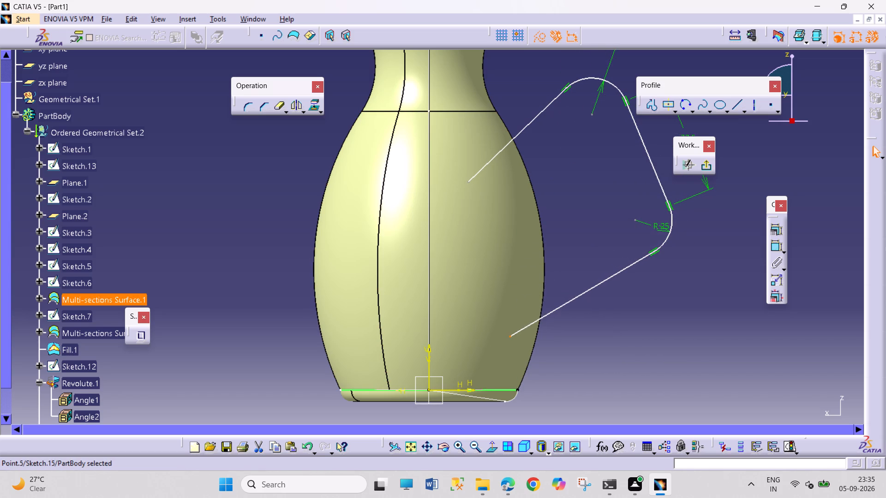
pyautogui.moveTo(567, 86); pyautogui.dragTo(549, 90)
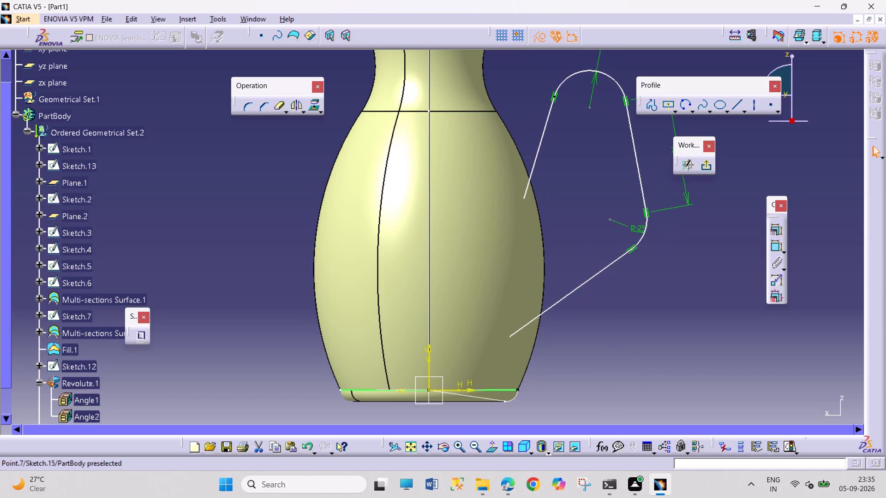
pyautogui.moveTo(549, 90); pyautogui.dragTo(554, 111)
# Delete the entire handle profile, including its lines, corner arcs and constraints, from the sketch.
pyautogui.moveTo(667, 301); pyautogui.dragTo(559, 107)
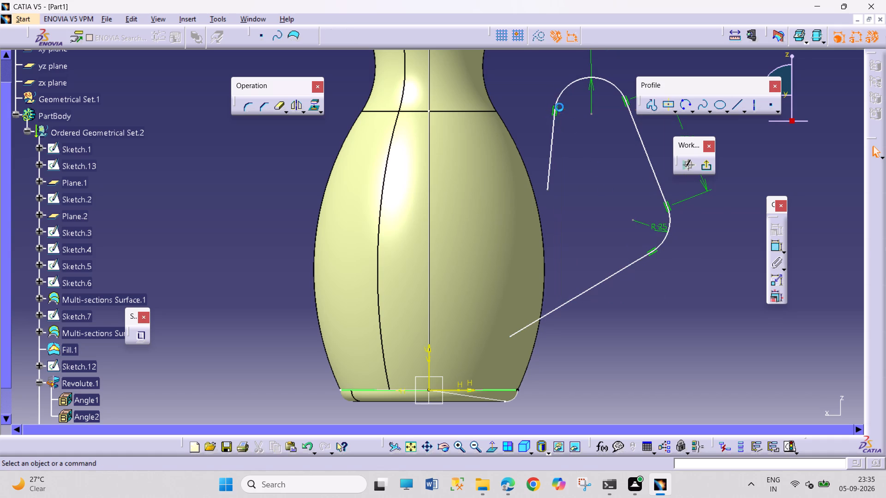
pyautogui.moveTo(559, 107); pyautogui.dragTo(559, 106)
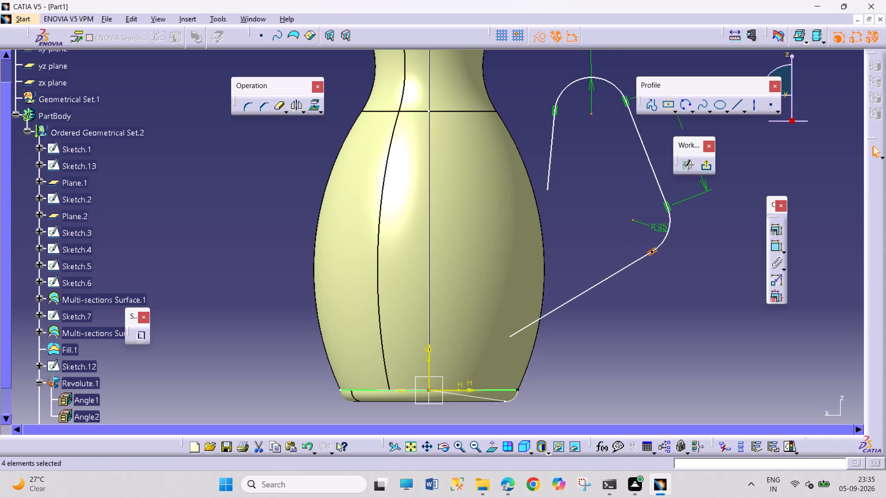
pyautogui.press('Home')
pyautogui.press('Delete')
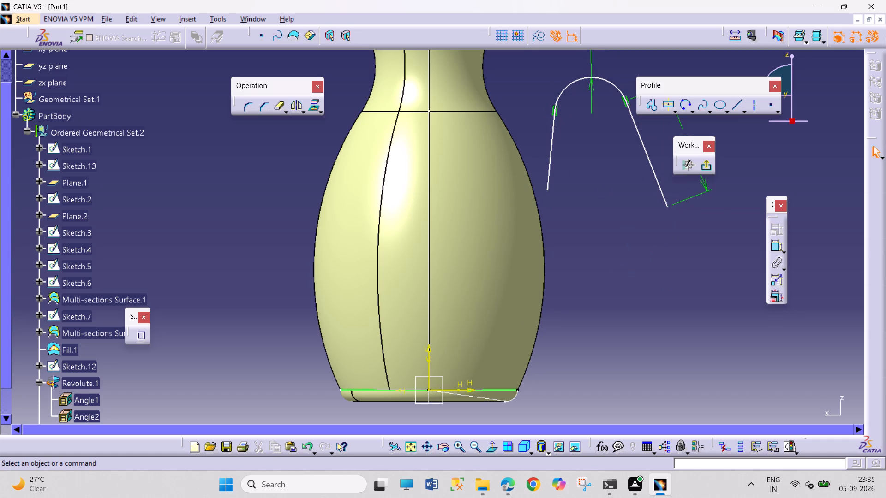
pyautogui.moveTo(547, 79); pyautogui.dragTo(652, 217)
pyautogui.press('Delete')
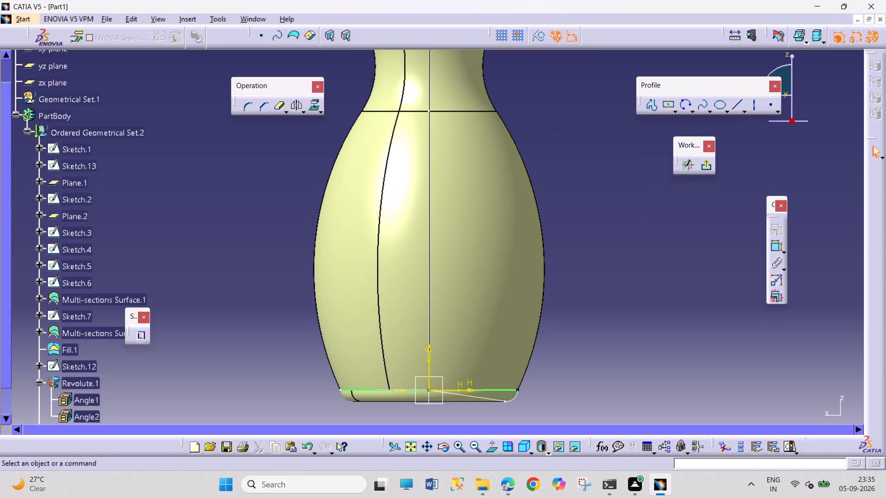
# Sketch the handle path as three connected lines beside the jug body, with an outer line about 69 mm and a perpendicular lower line about 61 mm.
pyautogui.click(653, 108)
pyautogui.click(491, 196)
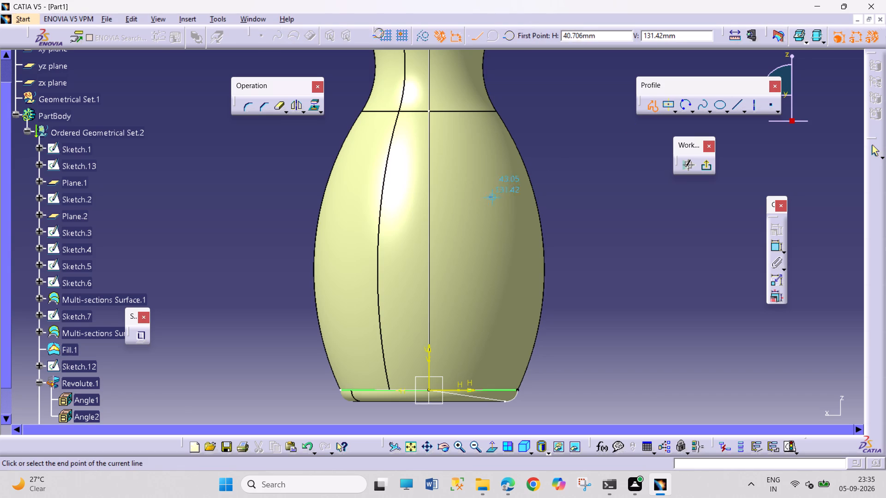
pyautogui.click(550, 162)
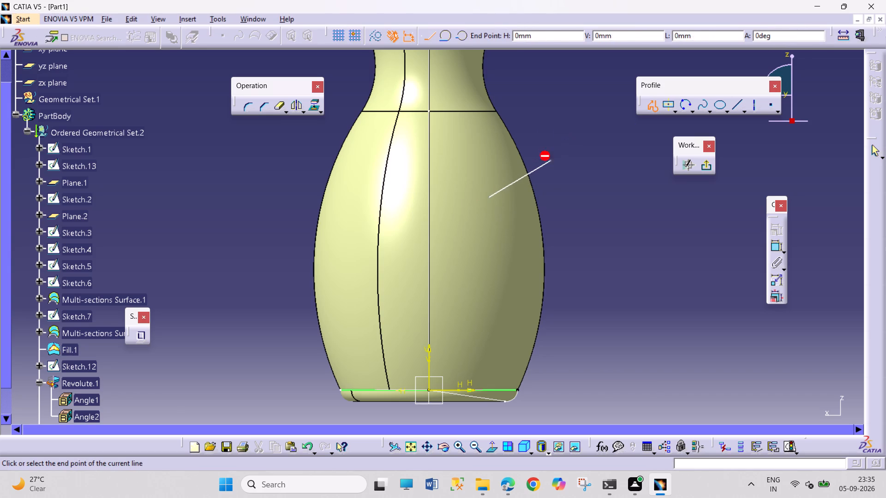
pyautogui.click(601, 249)
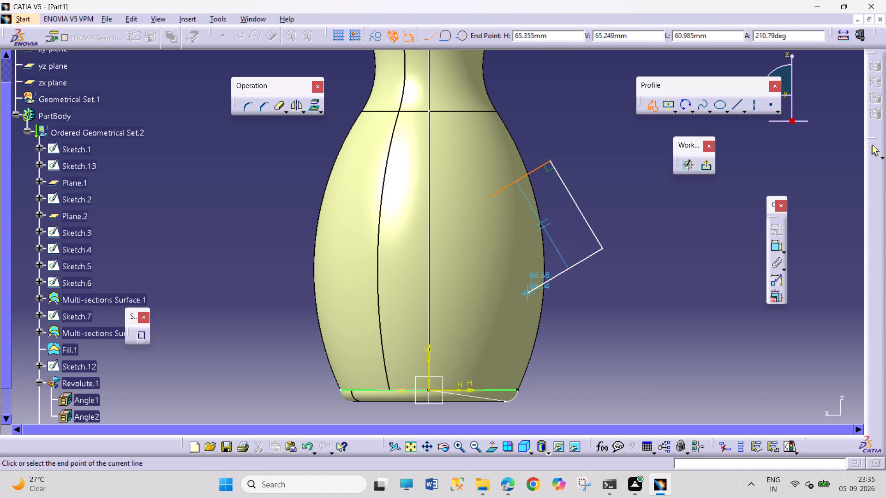
pyautogui.click(525, 294)
pyautogui.press('Escape')
pyautogui.press('Escape')
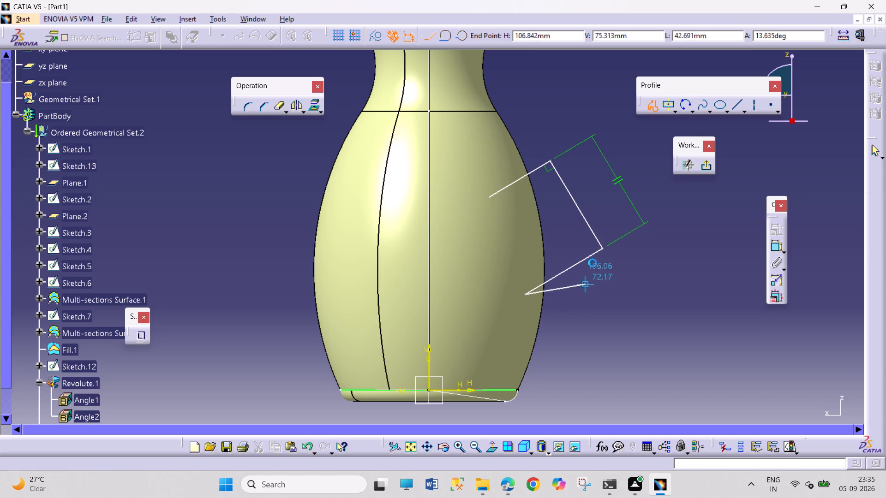
pyautogui.press('Escape')
pyautogui.click(669, 286)
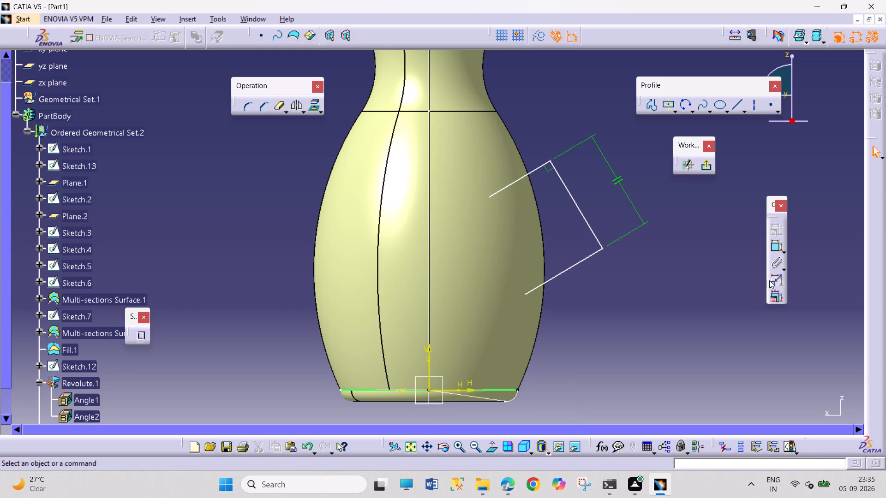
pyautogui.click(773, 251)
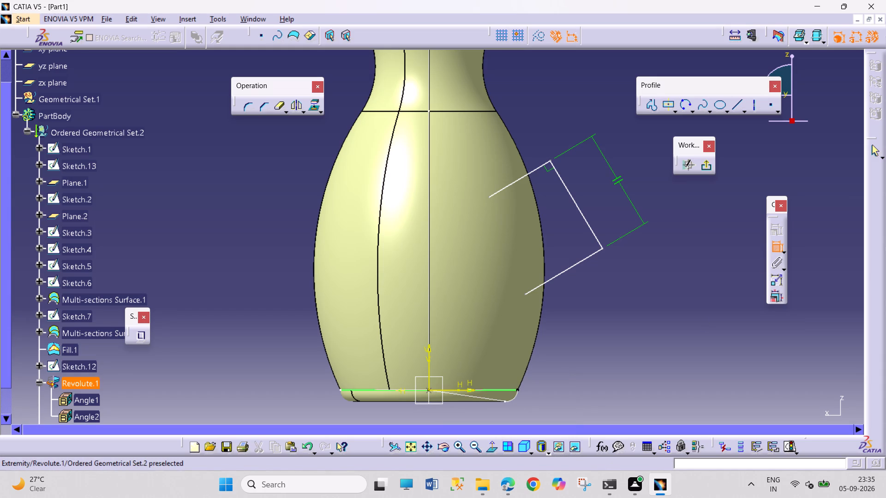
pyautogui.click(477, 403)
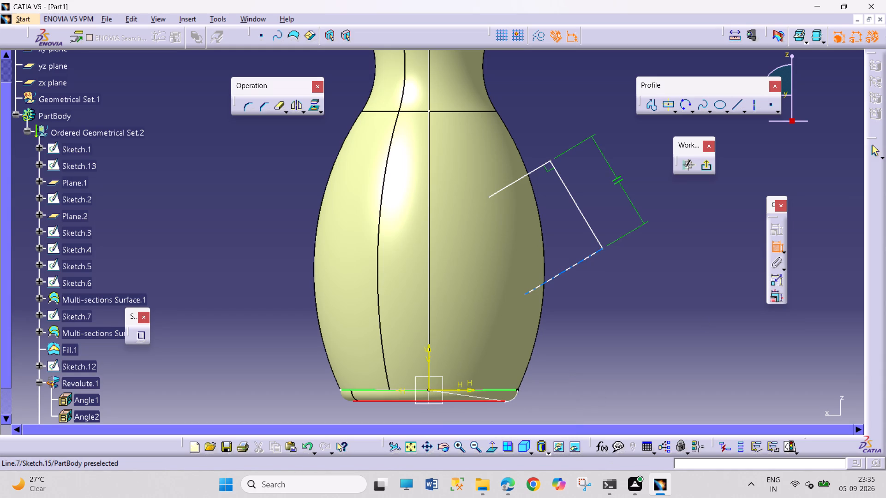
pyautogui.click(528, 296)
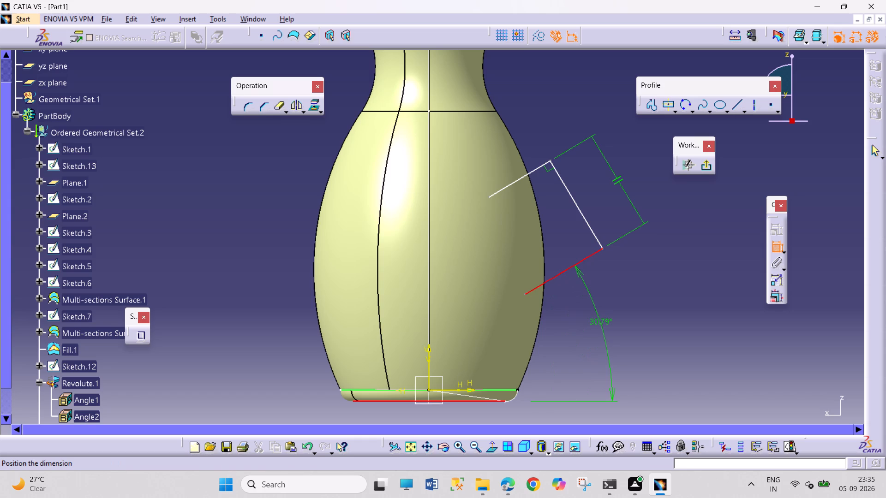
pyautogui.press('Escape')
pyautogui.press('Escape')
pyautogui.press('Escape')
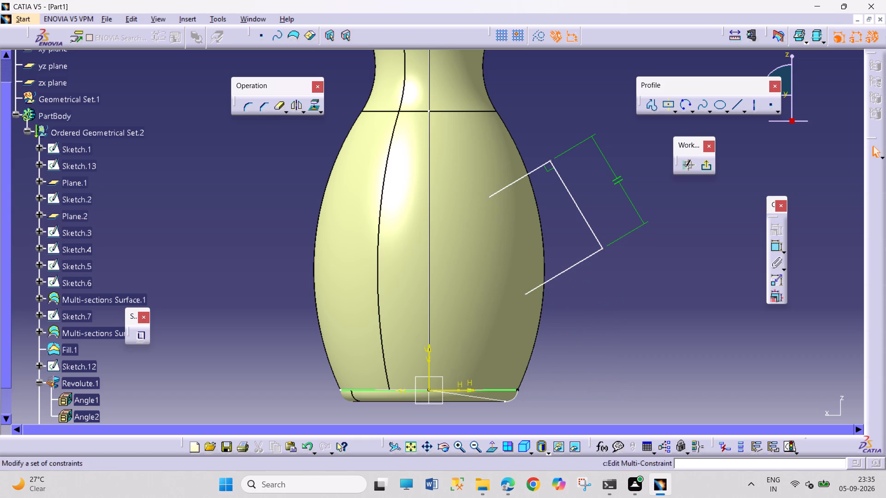
# Dimension the lower line's free end vertically from the jug's bottom line and set the distance to 66 mm, as in the PDF drawing.
pyautogui.click(778, 248)
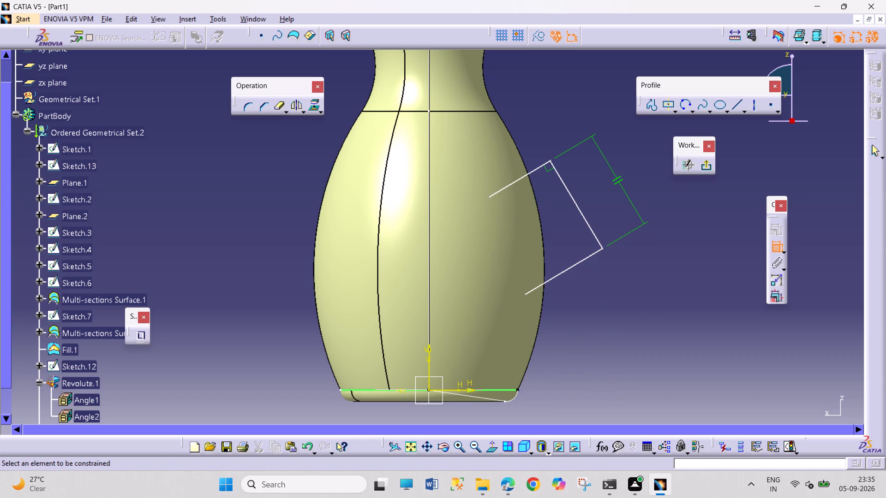
pyautogui.click(479, 403)
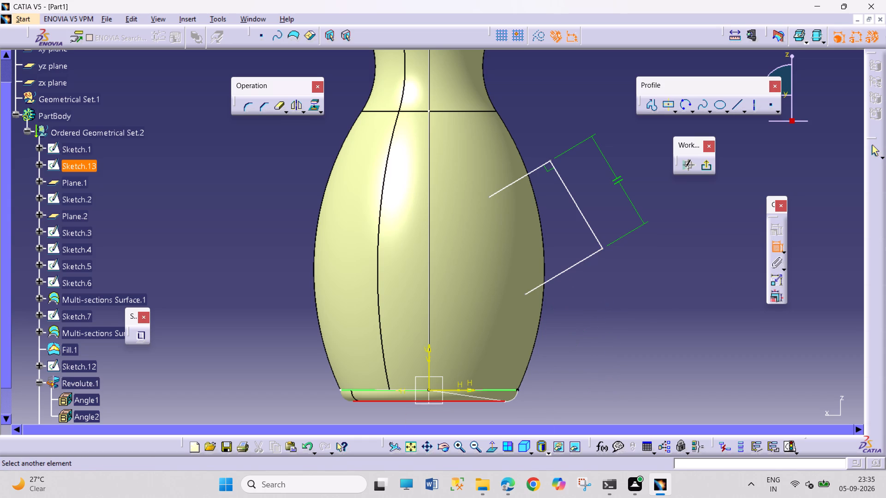
pyautogui.click(526, 294)
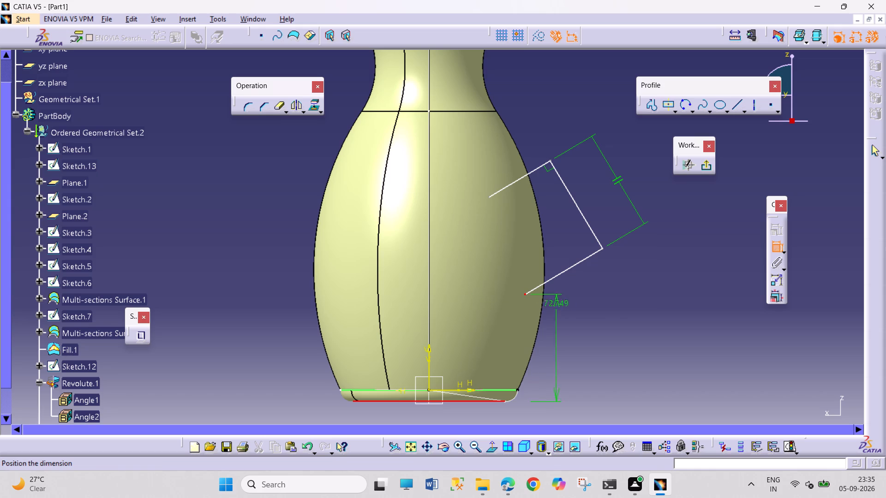
pyautogui.click(614, 322)
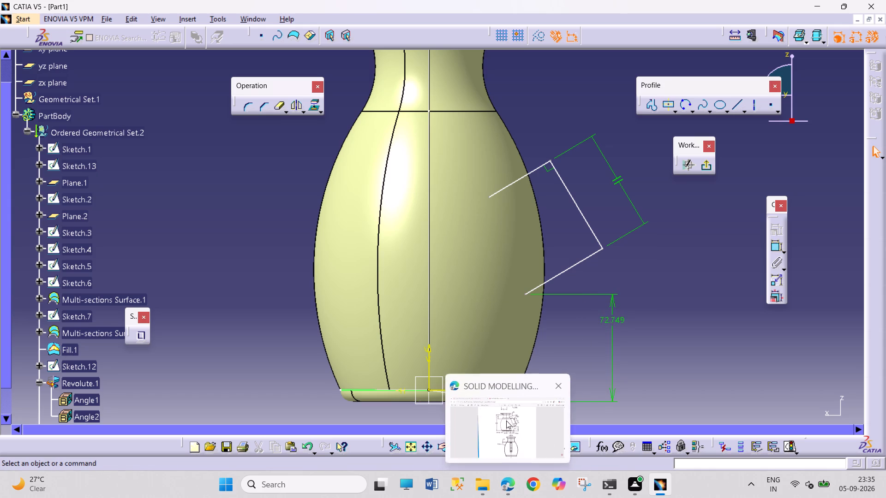
pyautogui.click(506, 421)
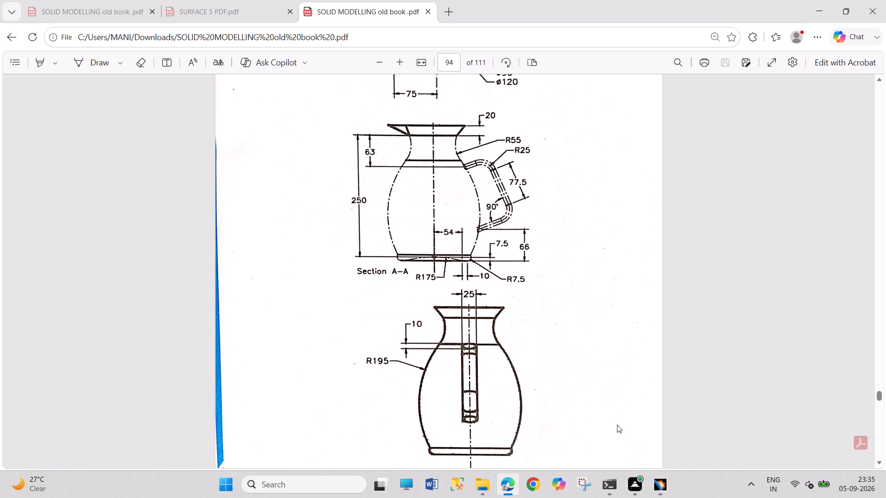
pyautogui.click(664, 484)
pyautogui.doubleClick(619, 322)
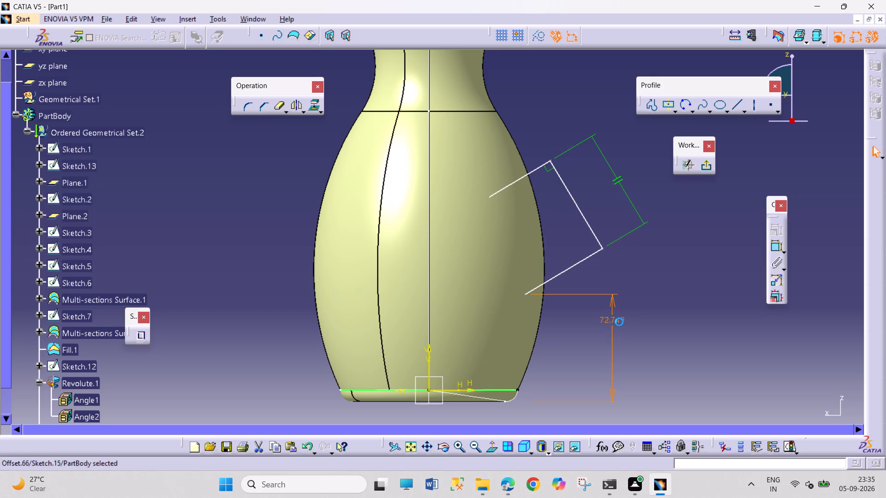
pyautogui.write('66')
pyautogui.press('Return')
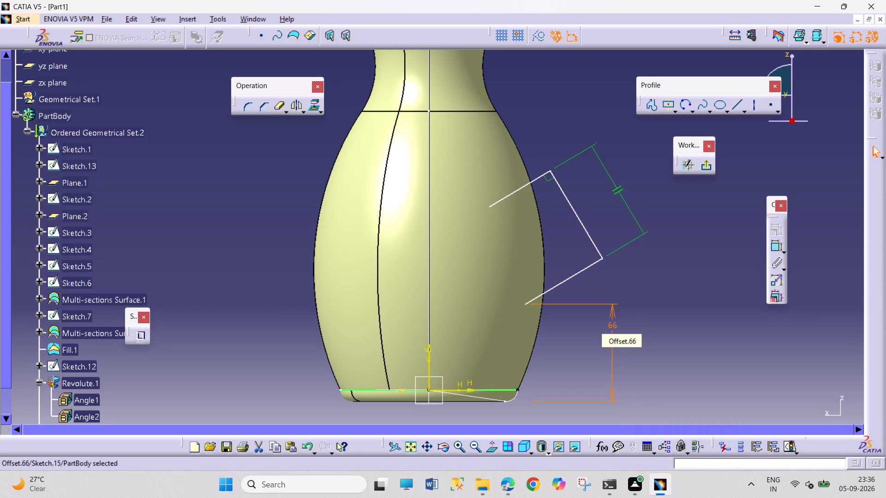
pyautogui.click(724, 322)
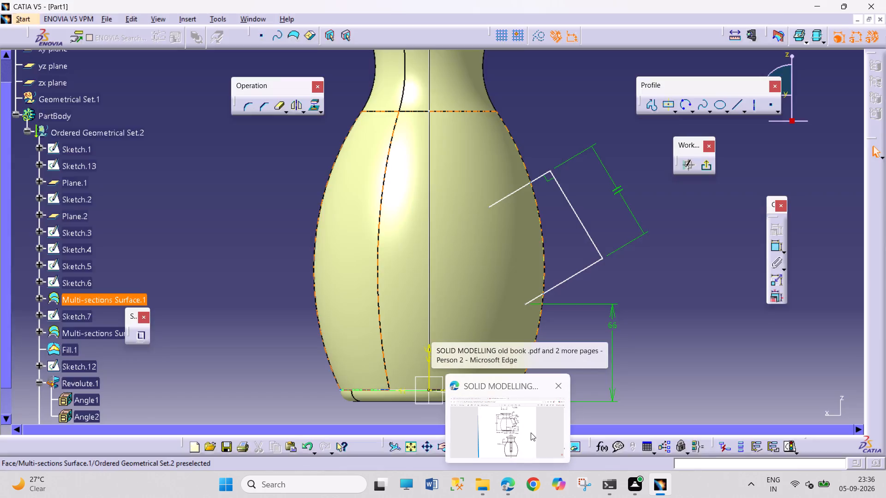
# Dimension the upper line's free end vertically from the horizontal line at the top of the neck and set the distance to 63 mm.
pyautogui.scroll(1, 545, 273)
pyautogui.scroll(-2, 545, 271)
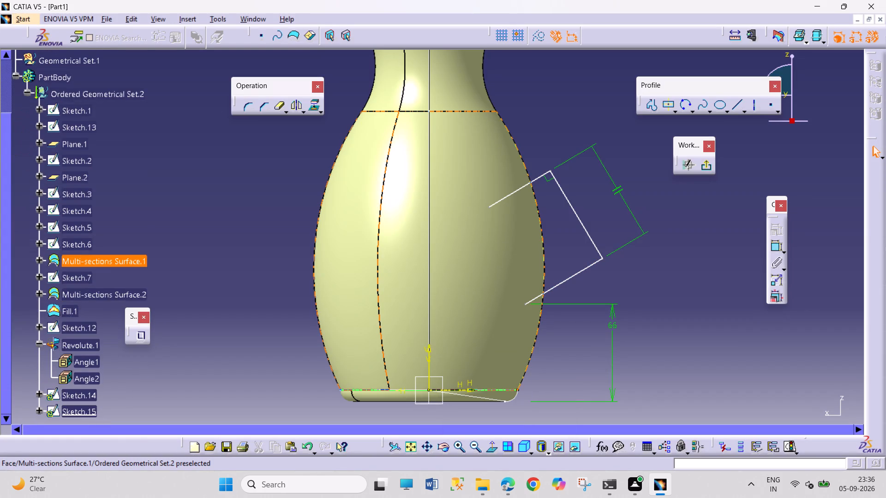
pyautogui.scroll(-2, 545, 271)
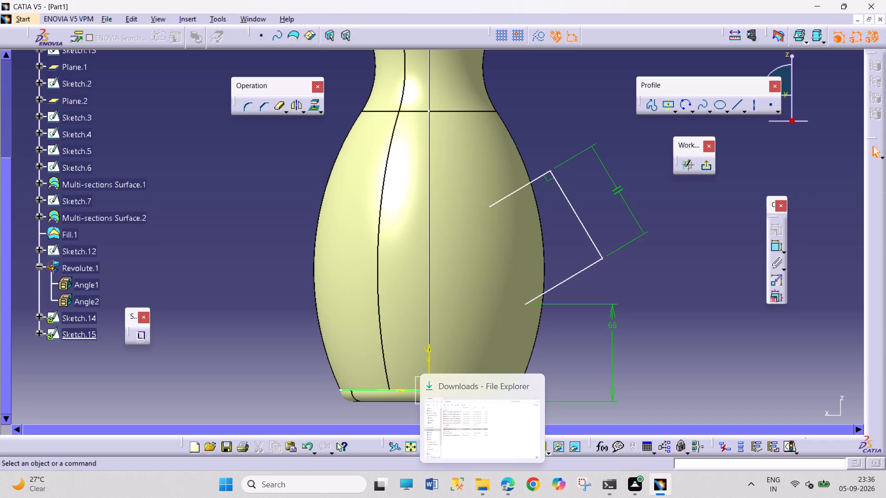
pyautogui.click(432, 449)
pyautogui.moveTo(467, 267); pyautogui.dragTo(470, 290)
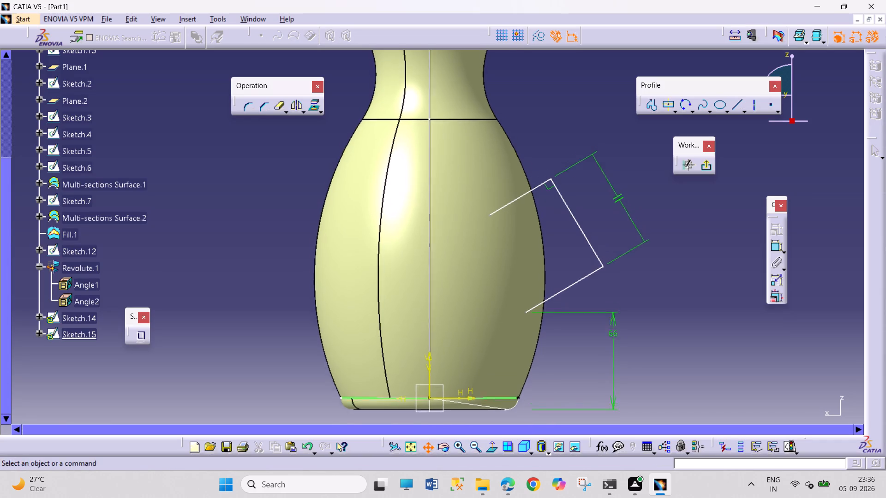
pyautogui.moveTo(470, 290); pyautogui.dragTo(484, 357)
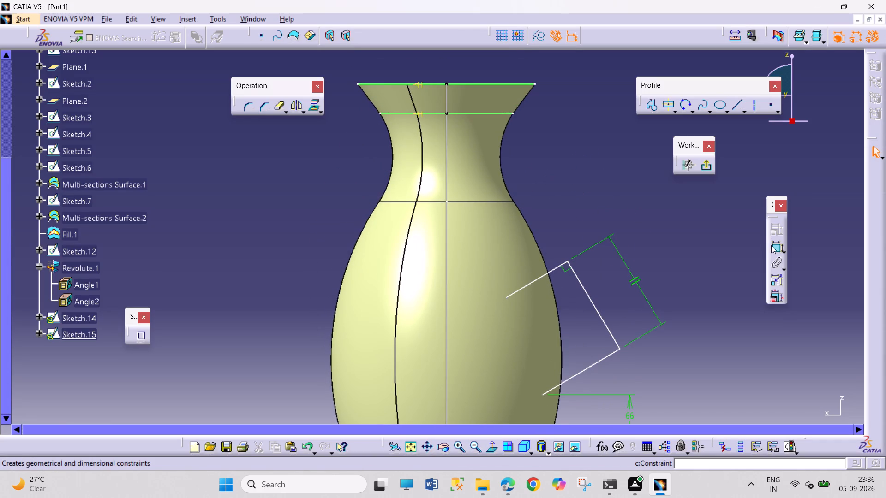
pyautogui.click(772, 246)
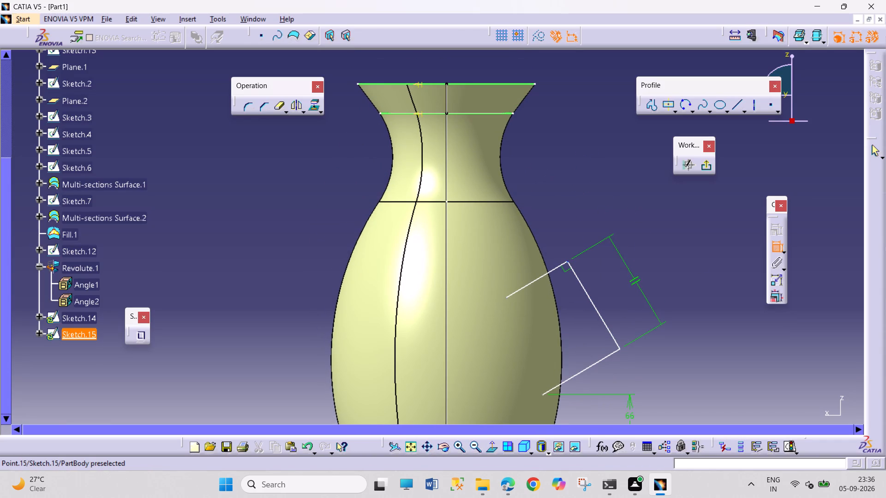
pyautogui.moveTo(507, 299); pyautogui.dragTo(508, 294)
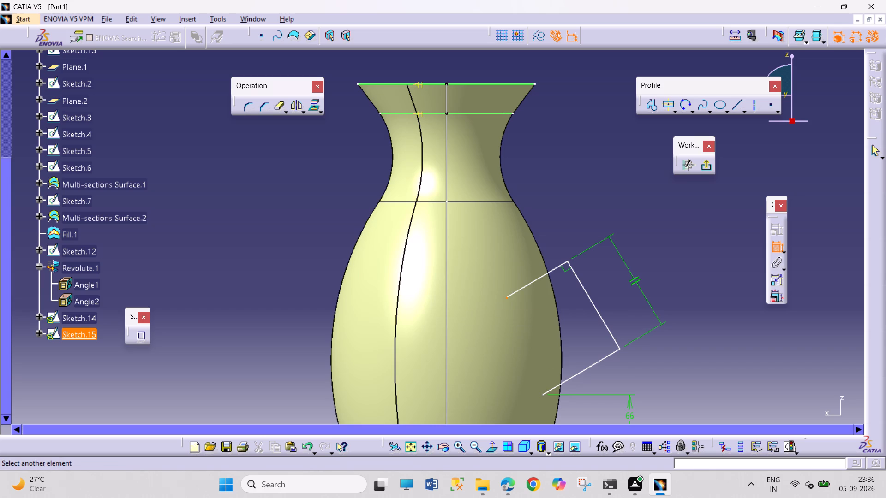
pyautogui.click(511, 113)
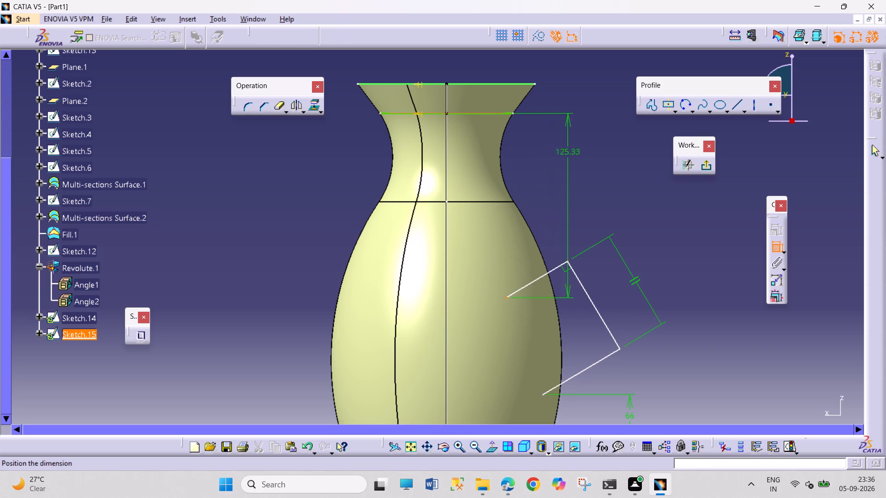
pyautogui.click(587, 155)
pyautogui.doubleClick(589, 150)
pyautogui.write('63')
pyautogui.press('Return')
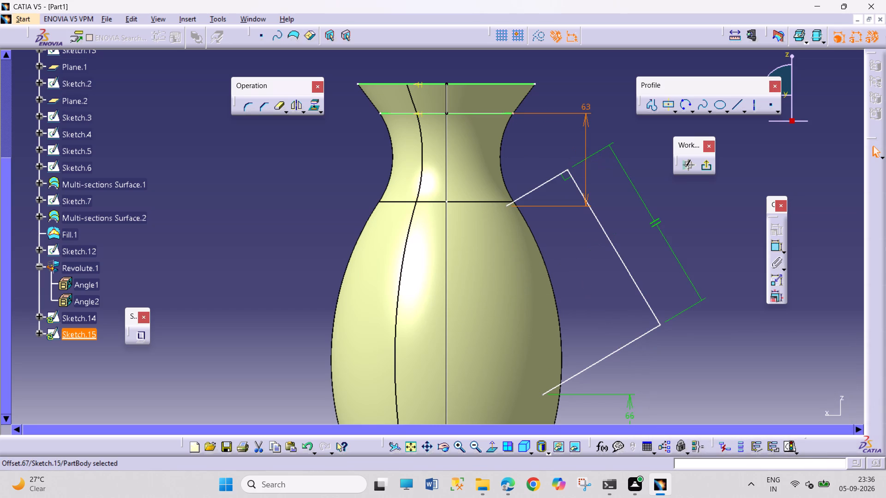
pyautogui.click(596, 290)
# Move the upper line's free end further inside the jug body, toward the vertical axis.
pyautogui.moveTo(507, 206); pyautogui.dragTo(488, 213)
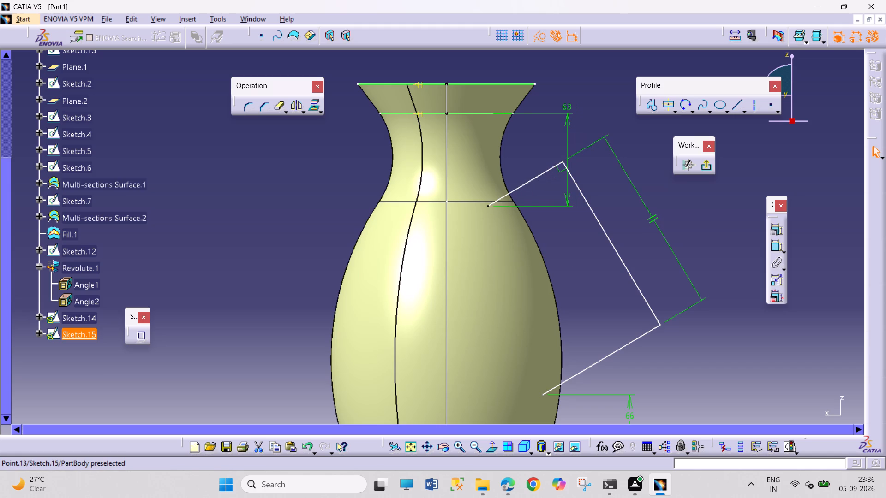
pyautogui.moveTo(488, 213); pyautogui.dragTo(488, 214)
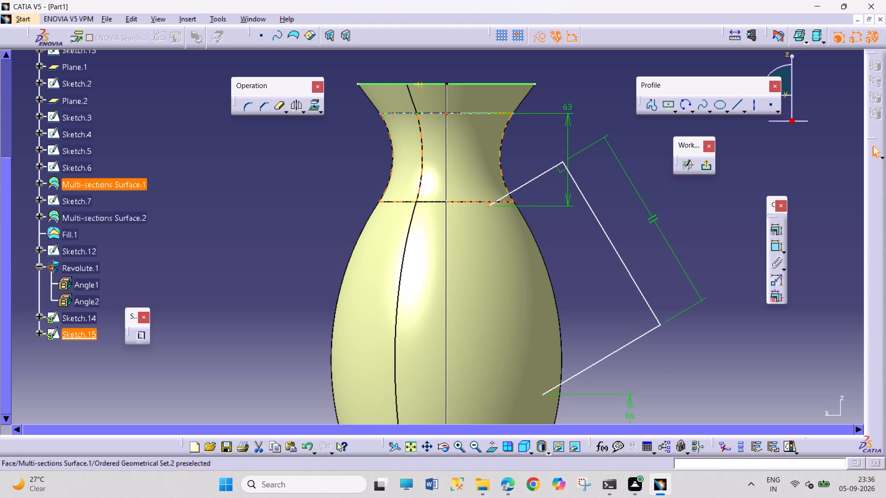
# Round the corner between the handle's upper and outer lines and set its radius to 25 mm.
pyautogui.click(243, 107)
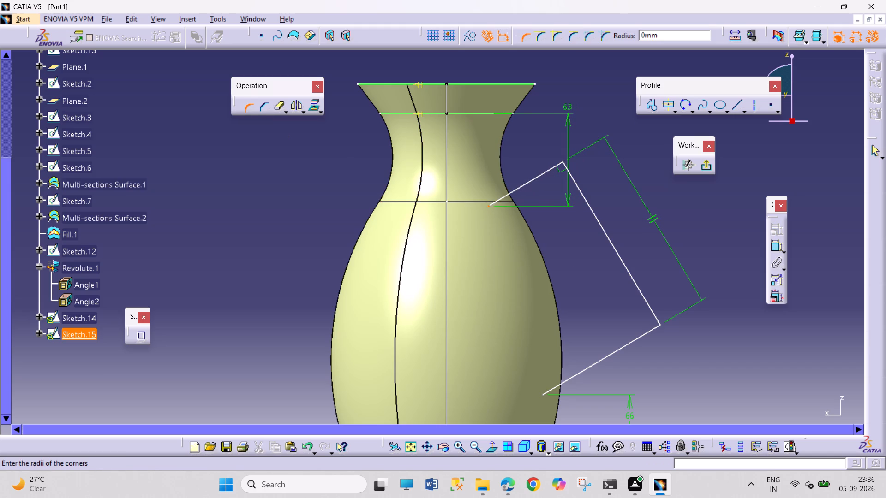
pyautogui.click(544, 172)
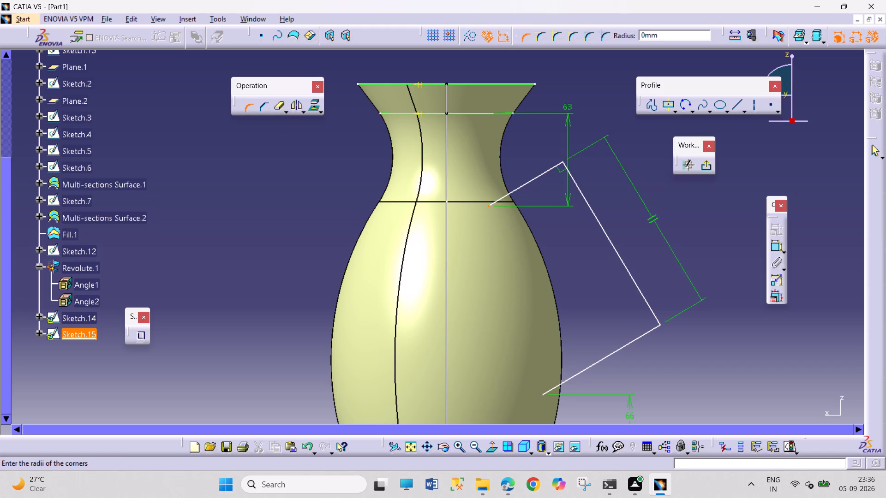
pyautogui.click(547, 169)
pyautogui.click(247, 106)
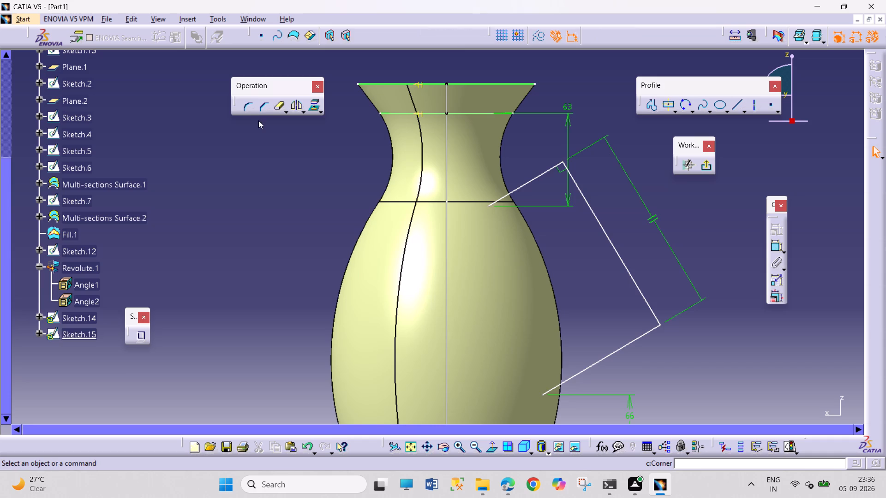
pyautogui.click(248, 105)
pyautogui.click(551, 168)
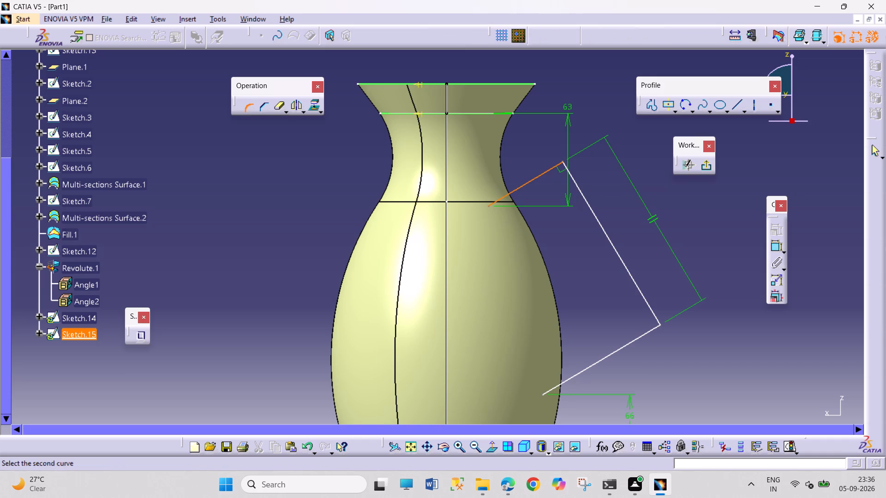
pyautogui.click(573, 177)
pyautogui.click(563, 178)
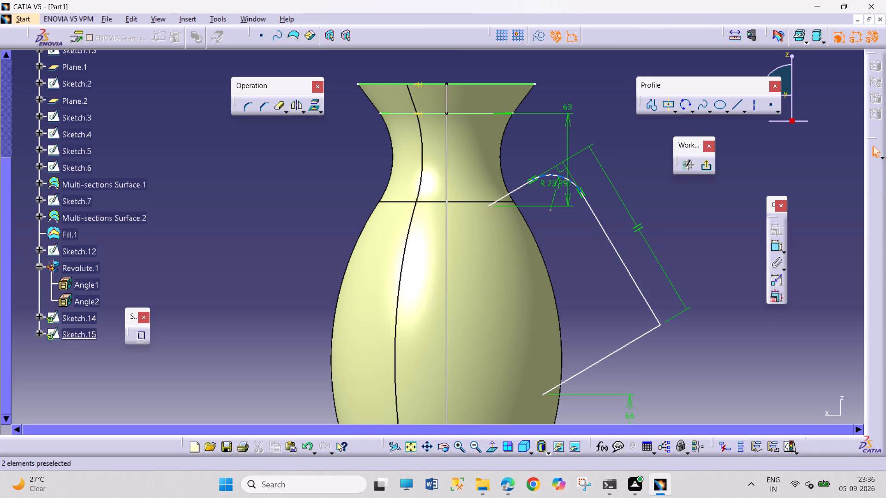
pyautogui.doubleClick(553, 184)
pyautogui.write('25')
pyautogui.press('Return')
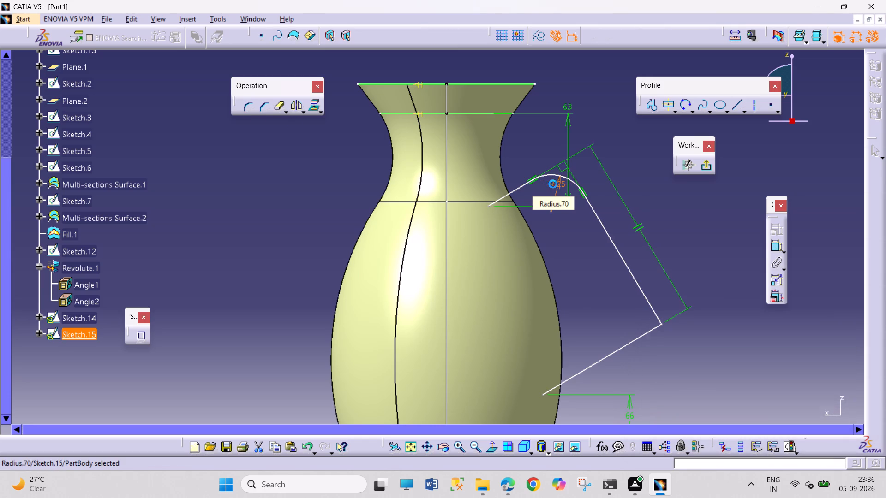
# Round the corner between the handle's outer and lower lines and set its radius to 25 mm.
pyautogui.click(247, 111)
pyautogui.click(626, 345)
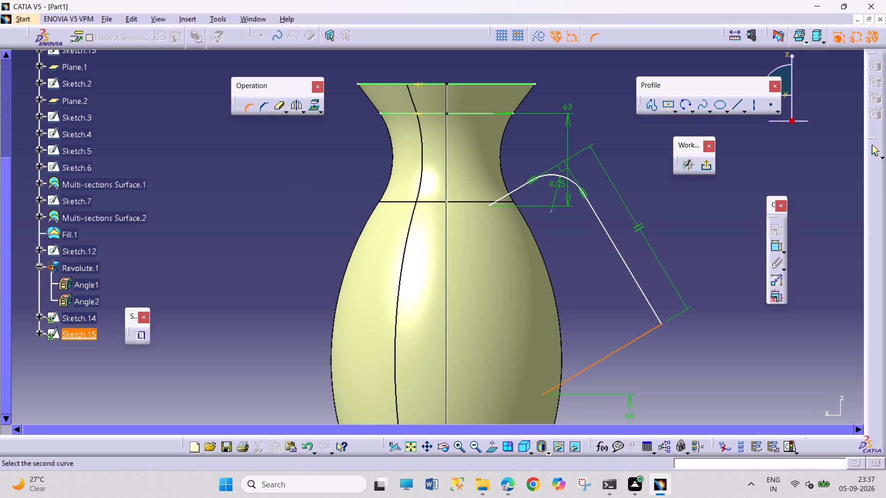
pyautogui.click(656, 310)
pyautogui.click(642, 319)
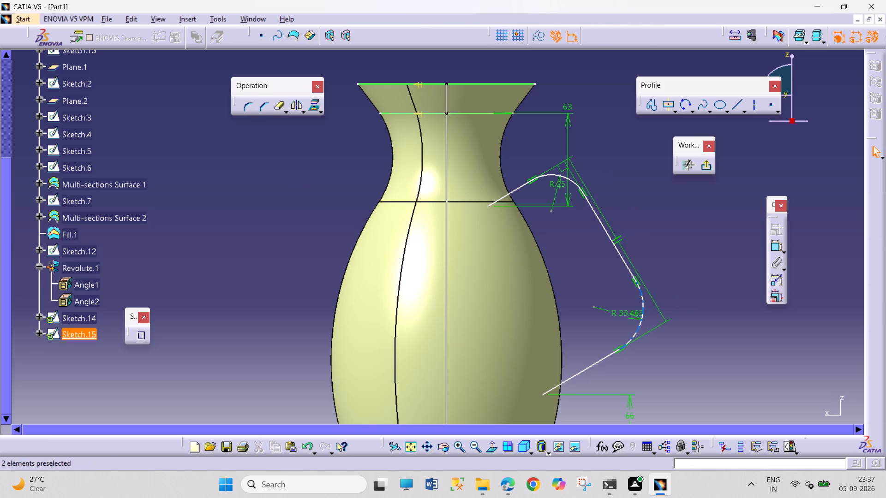
pyautogui.doubleClick(627, 311)
pyautogui.write('25')
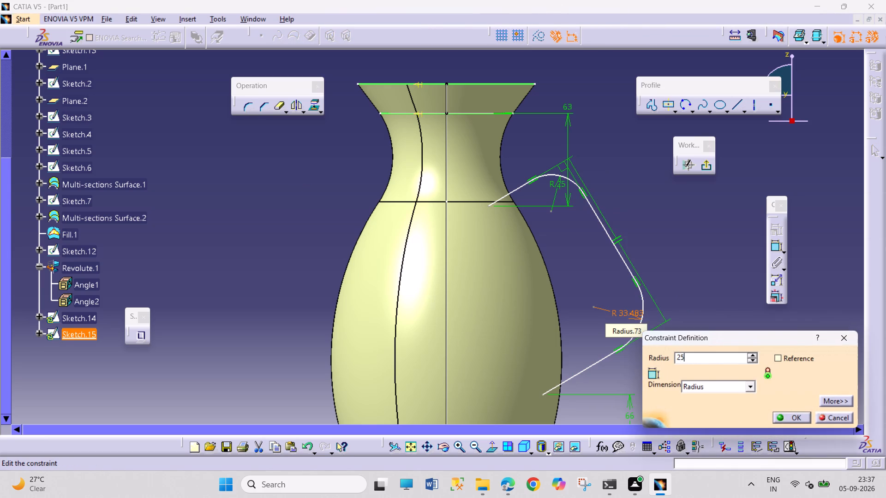
pyautogui.press('Return')
pyautogui.click(729, 350)
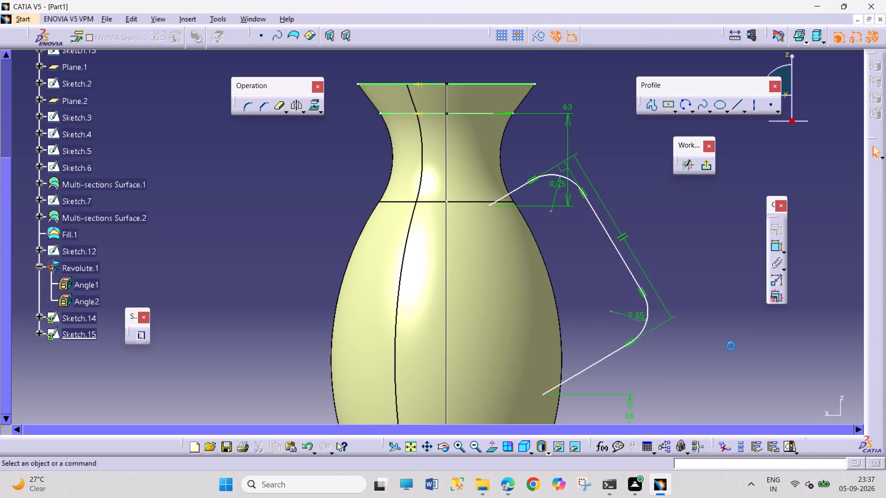
# Dimension the straight part of the handle's outer line, set its length to 77.5 mm, and exit the sketch.
pyautogui.click(777, 244)
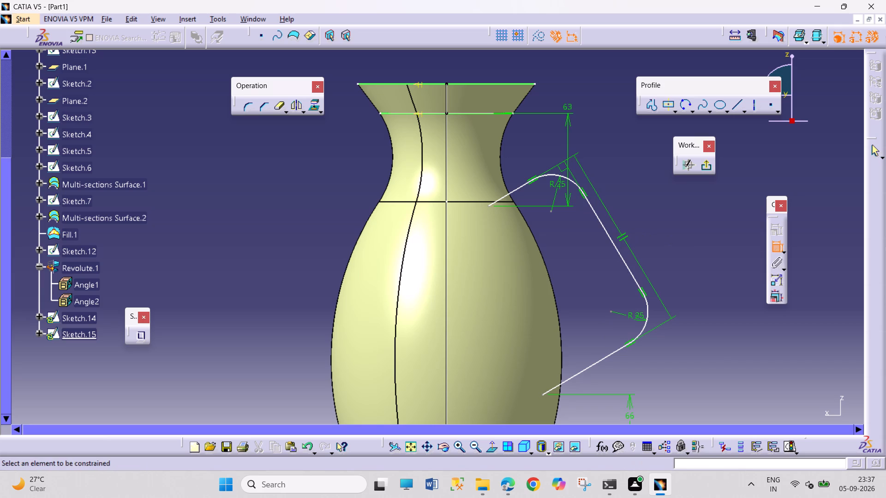
pyautogui.click(608, 237)
pyautogui.click(662, 215)
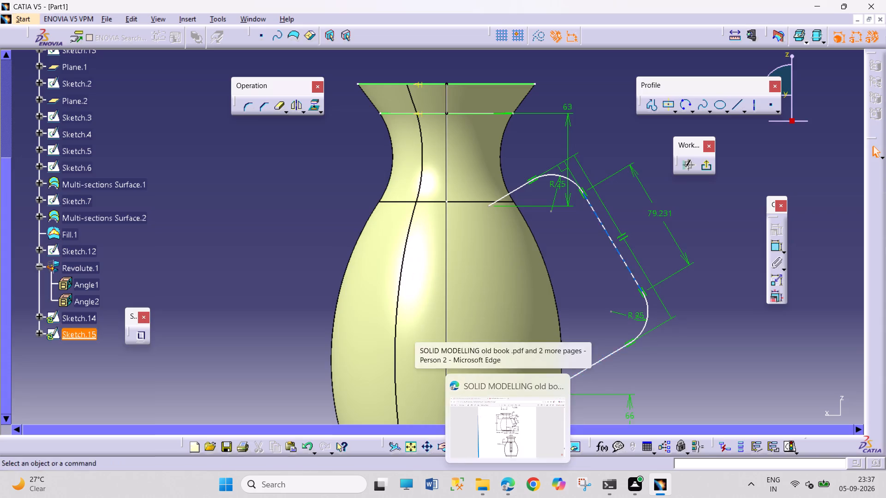
pyautogui.doubleClick(661, 214)
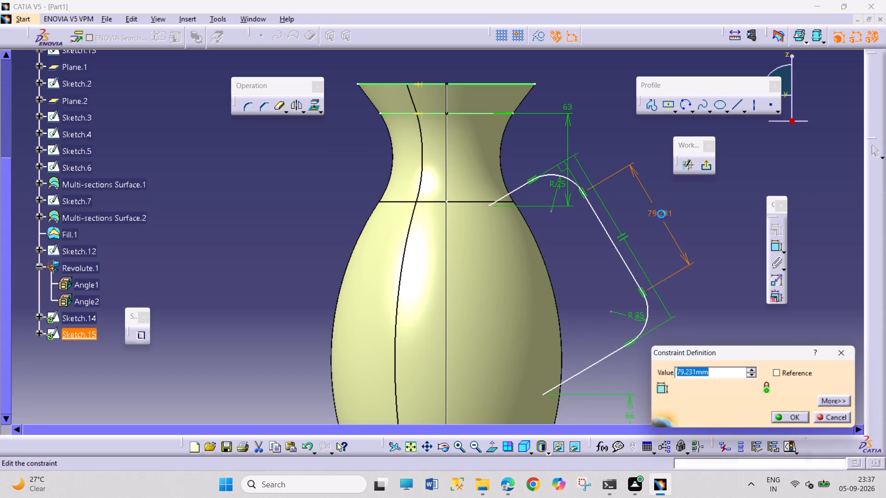
pyautogui.write('77.5')
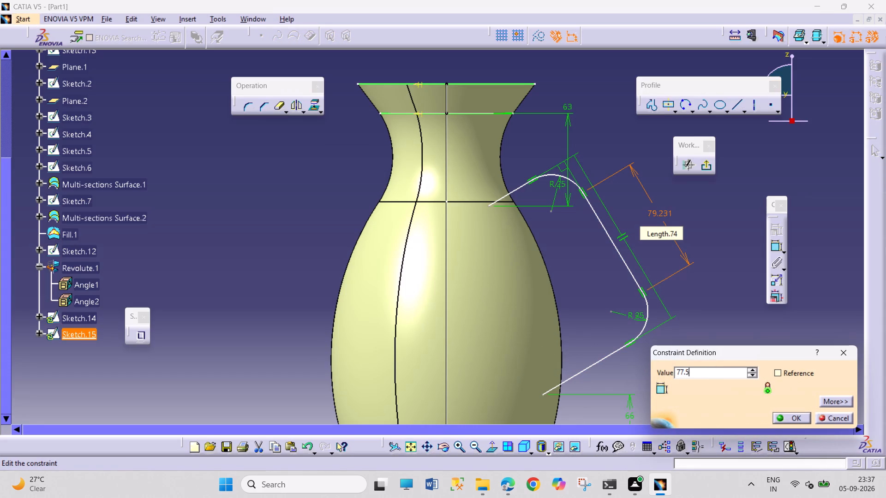
pyautogui.press('Return')
pyautogui.click(701, 333)
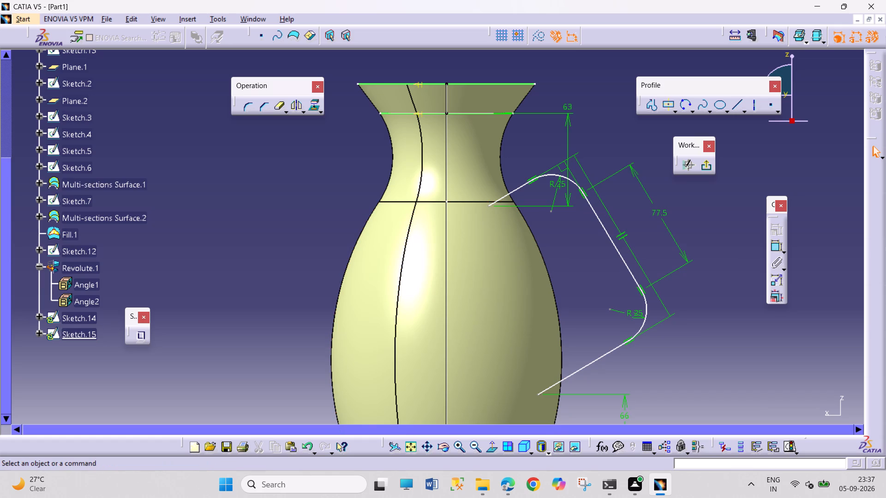
pyautogui.click(709, 171)
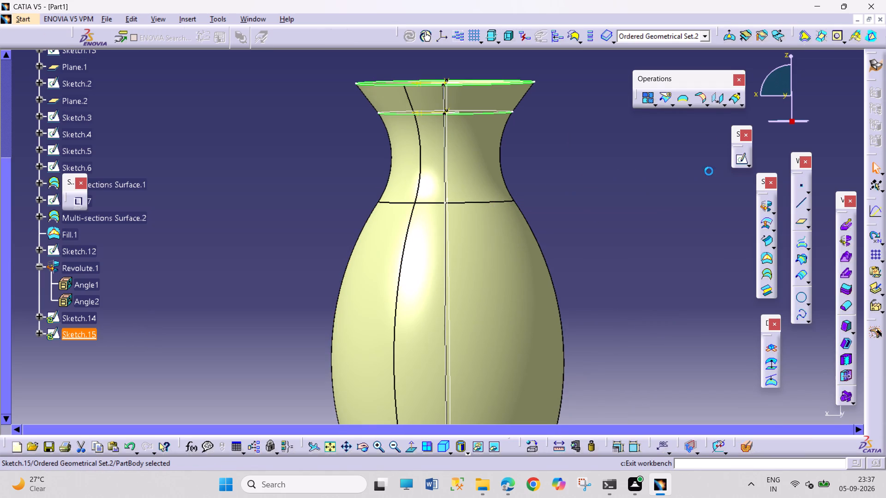
pyautogui.click(681, 365)
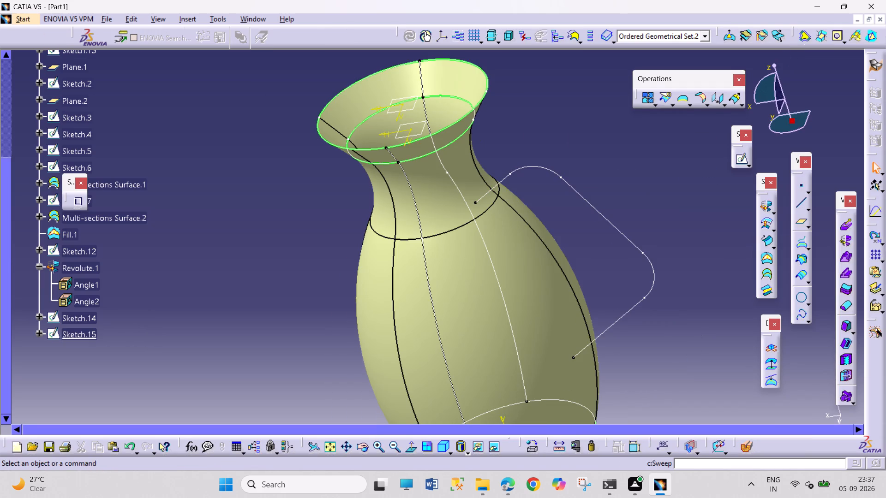
# Create a plane normal to the handle path, passing through the free end of its lower line.
pyautogui.click(796, 222)
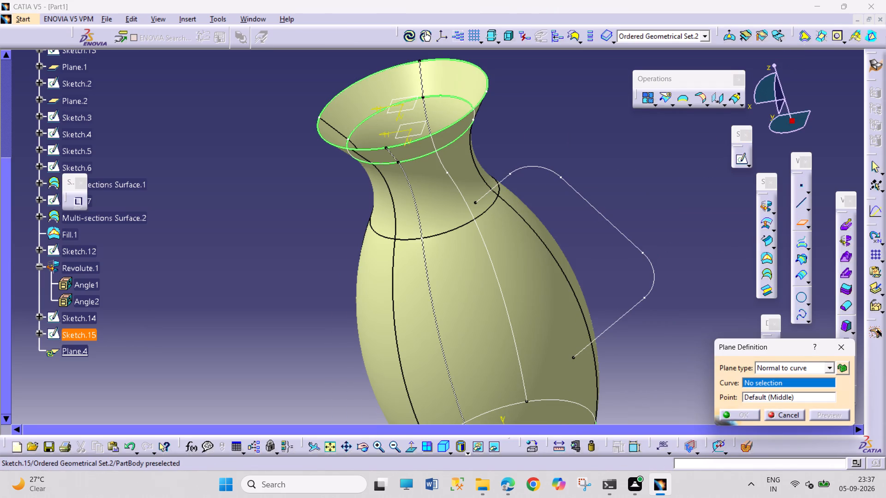
pyautogui.click(632, 243)
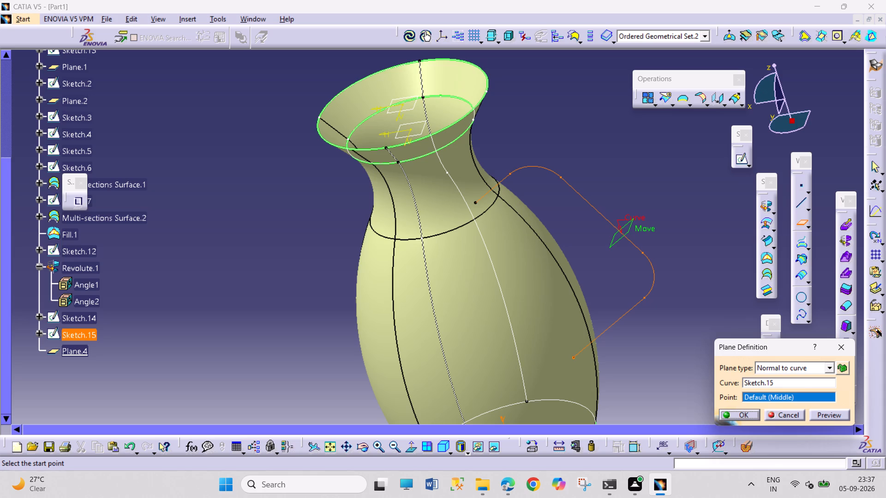
pyautogui.click(574, 357)
pyautogui.click(727, 416)
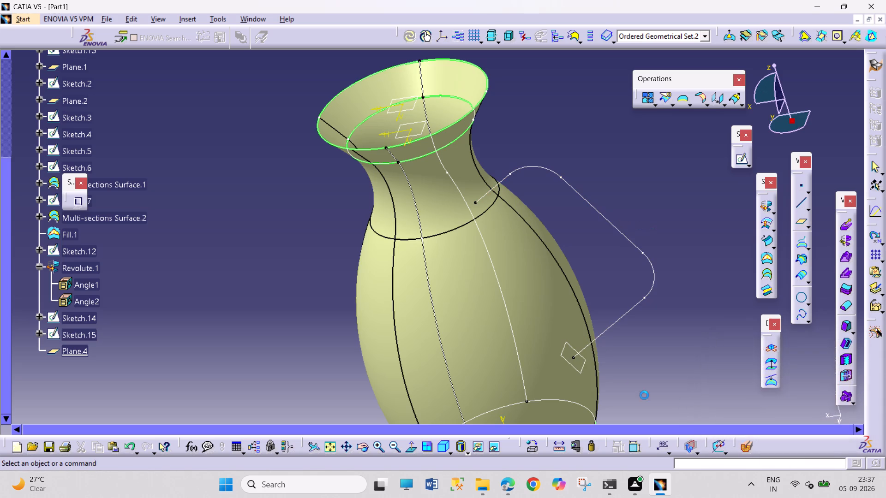
# Open a new sketch on the plane at the handle path's lower end.
pyautogui.click(584, 370)
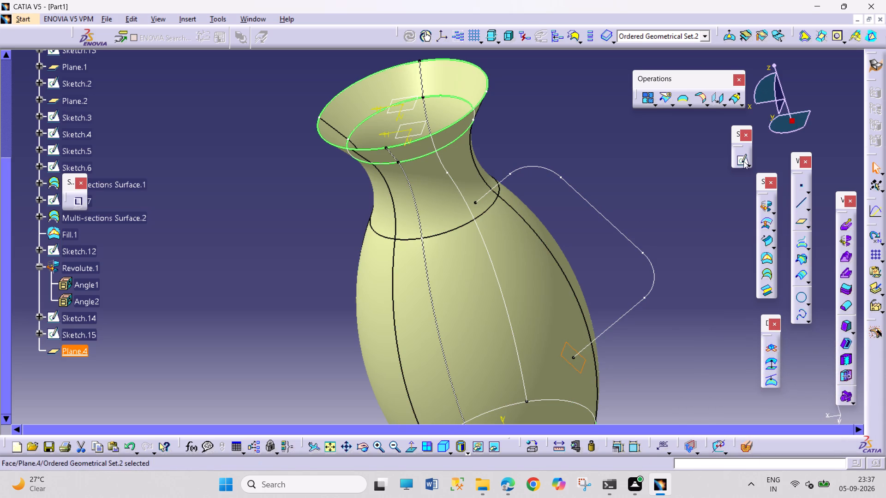
pyautogui.click(742, 160)
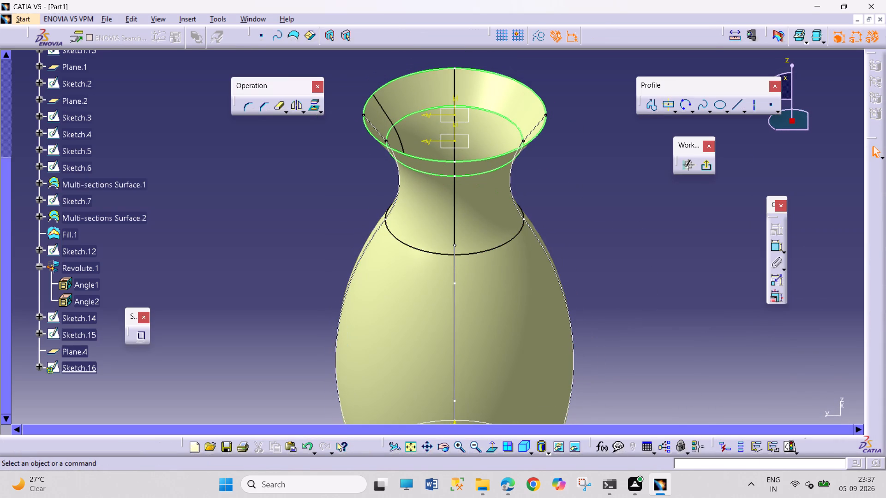
pyautogui.click(412, 451)
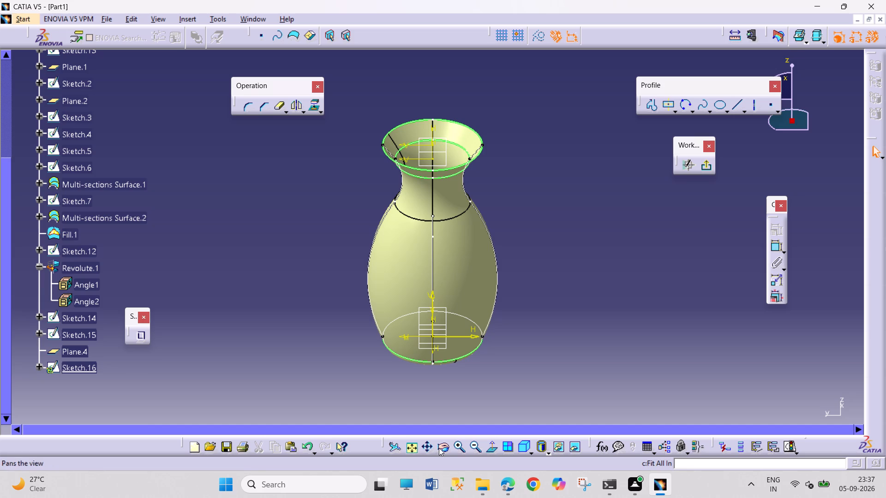
pyautogui.click(460, 450)
pyautogui.click(460, 450)
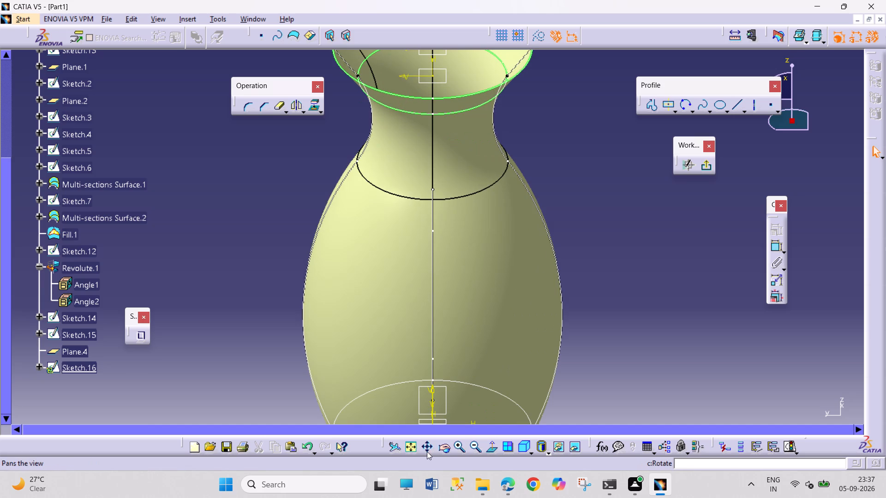
pyautogui.click(431, 448)
pyautogui.moveTo(484, 401); pyautogui.dragTo(511, 297)
pyautogui.click(457, 445)
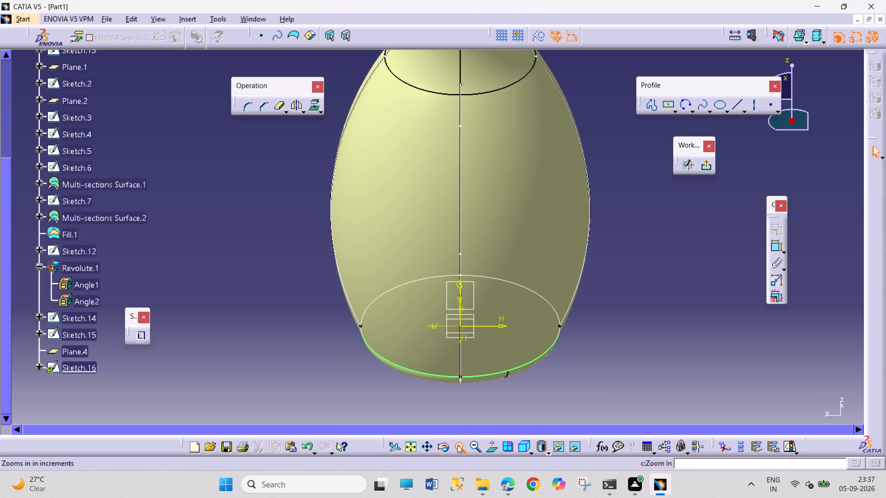
pyautogui.click(457, 445)
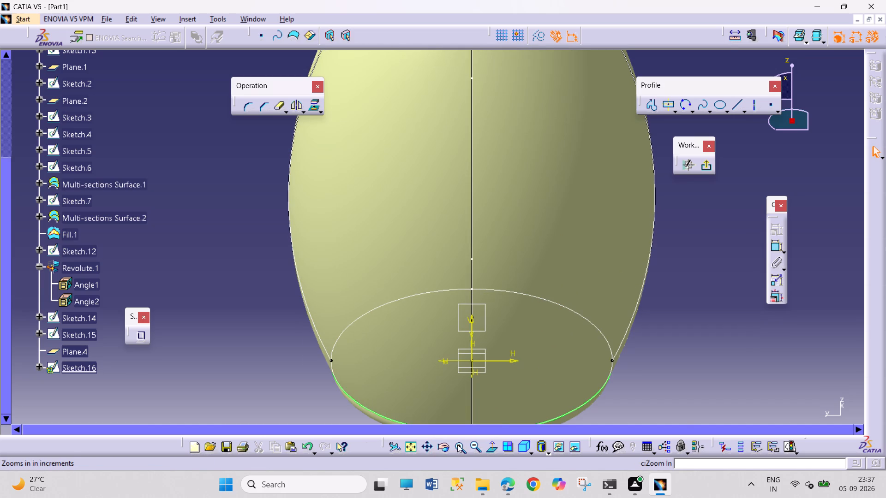
pyautogui.click(457, 445)
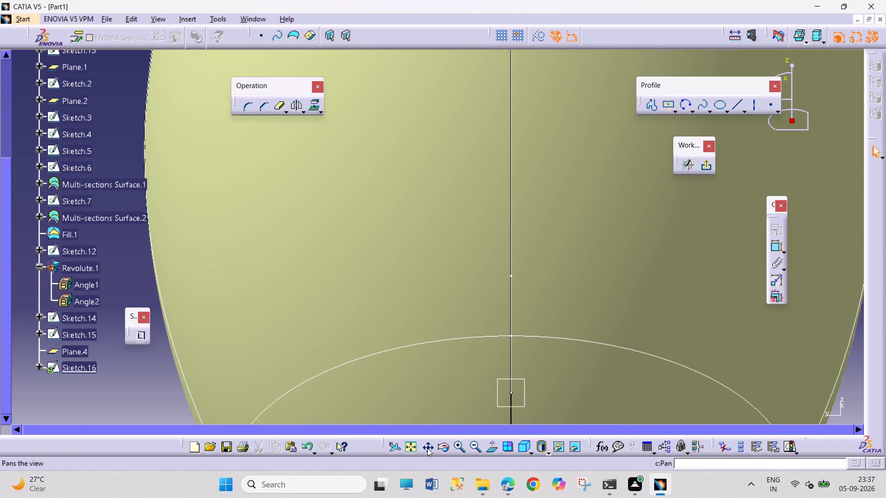
pyautogui.moveTo(427, 448); pyautogui.dragTo(434, 444)
pyautogui.moveTo(532, 402); pyautogui.dragTo(522, 331)
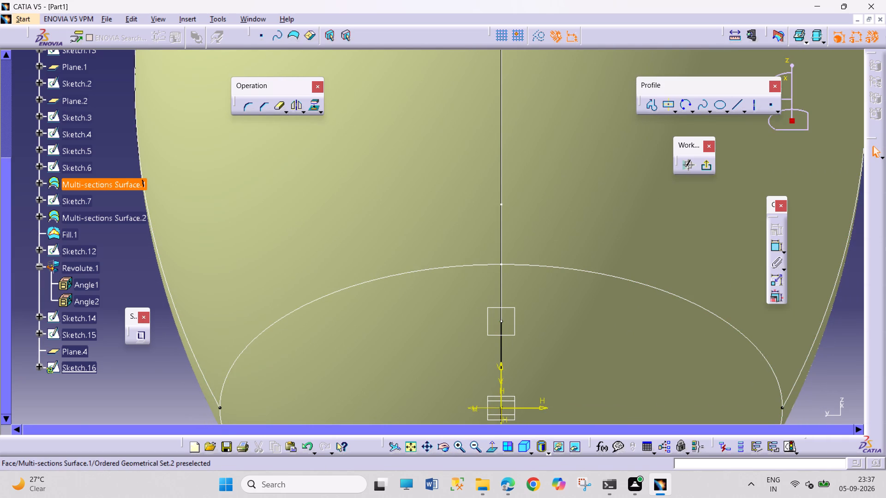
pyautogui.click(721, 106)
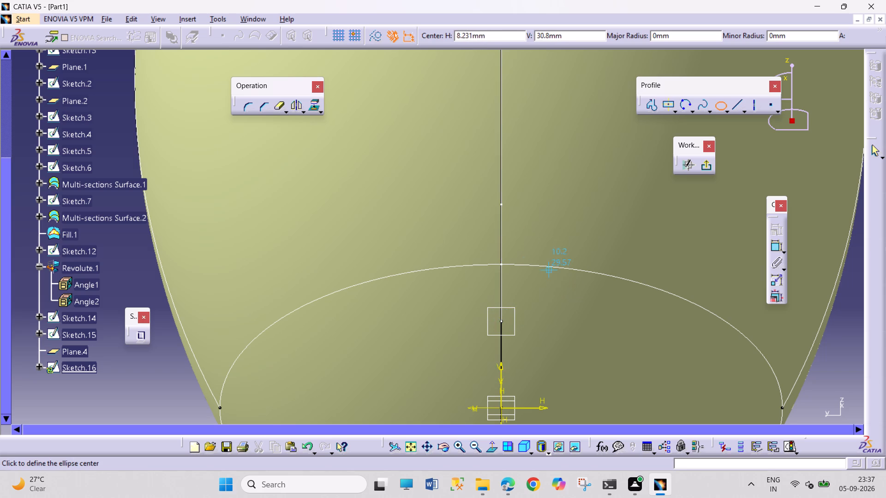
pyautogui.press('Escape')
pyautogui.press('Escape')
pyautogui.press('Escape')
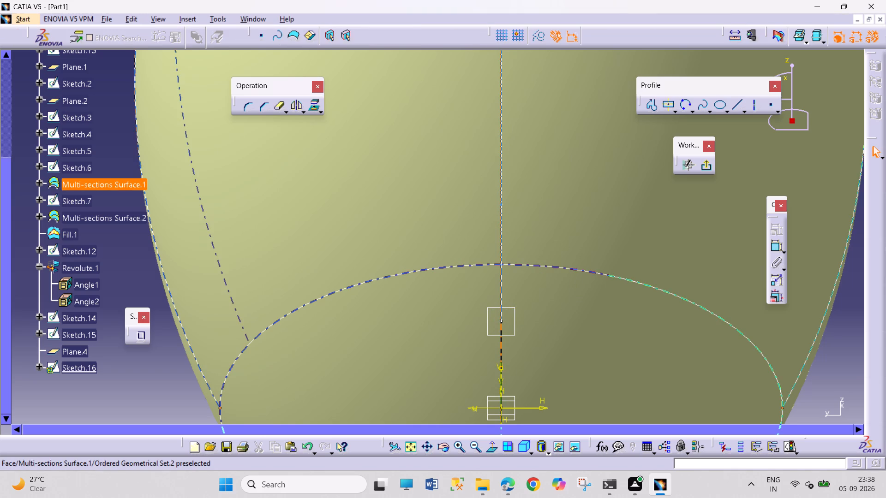
# Project the handle path's geometry along the vertical centreline into the new sketch as reference geometry.
pyautogui.click(502, 238)
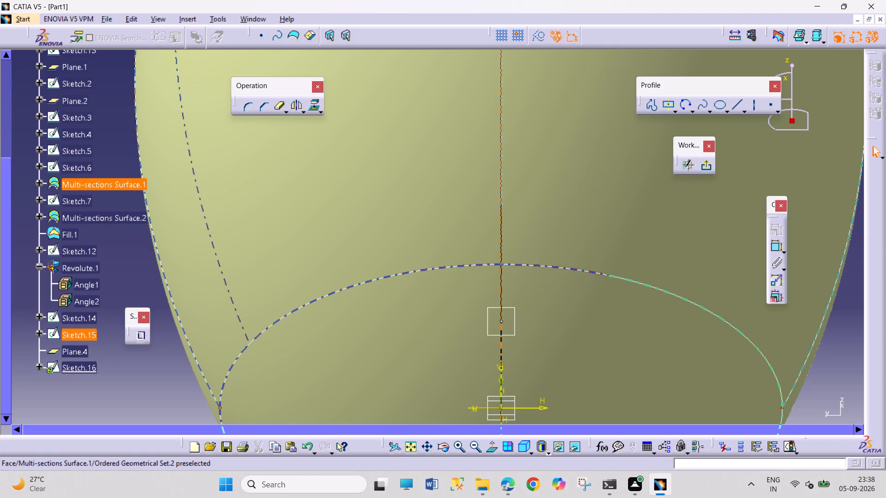
pyautogui.click(315, 109)
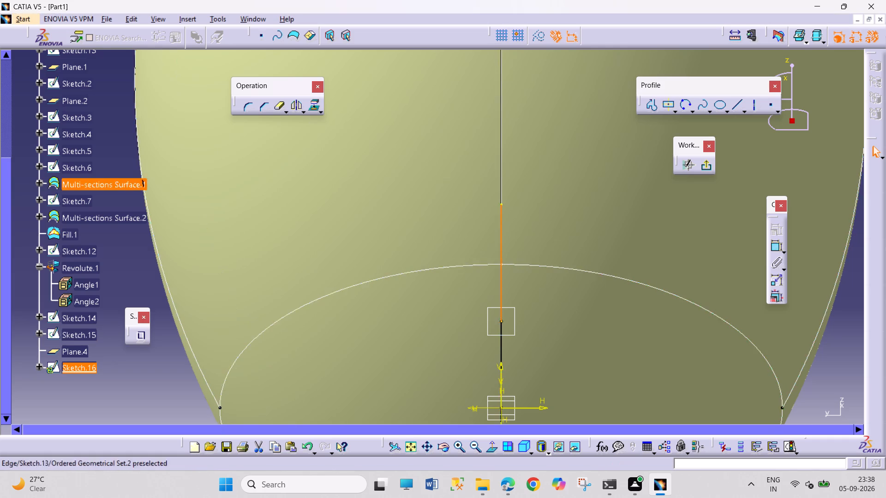
pyautogui.click(825, 360)
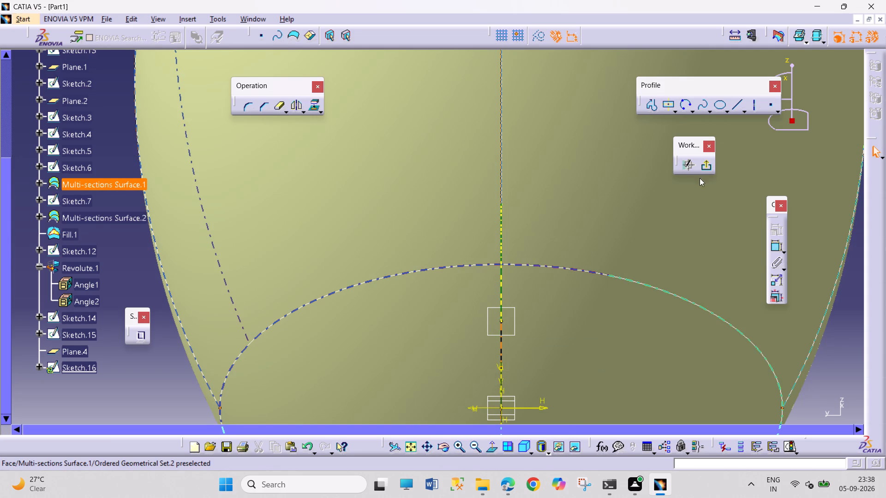
# Draw an ellipse centred on the lower end of the projected line, with a horizontal major radius of about 4.5 mm.
pyautogui.click(718, 105)
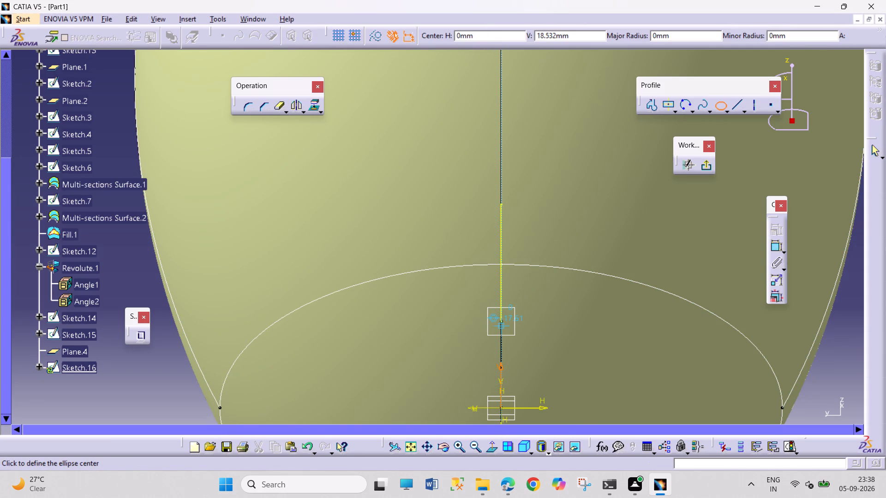
pyautogui.click(501, 320)
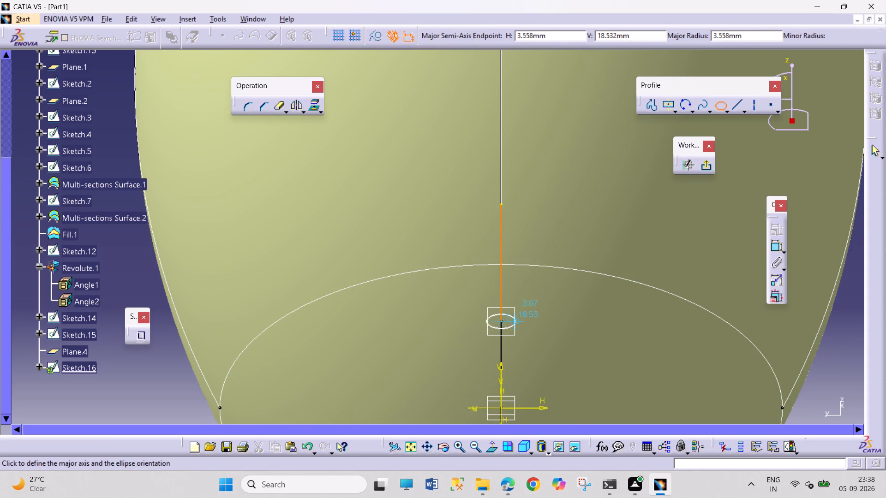
pyautogui.click(522, 320)
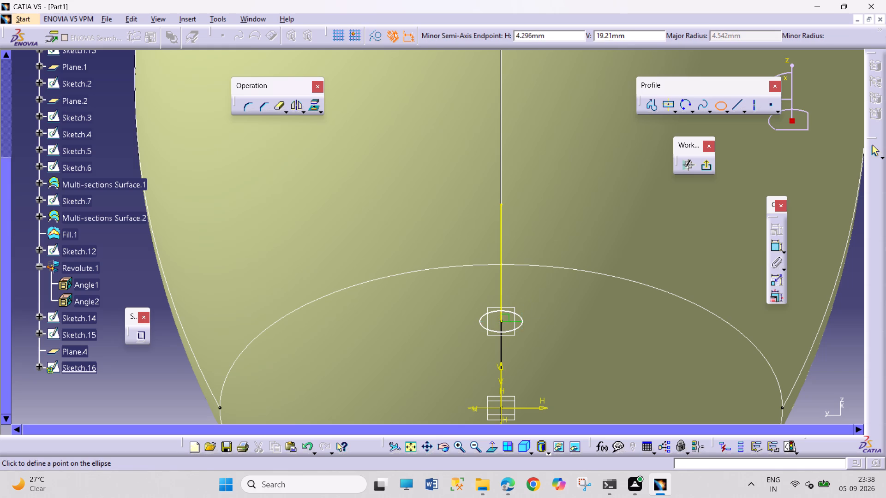
pyautogui.click(521, 320)
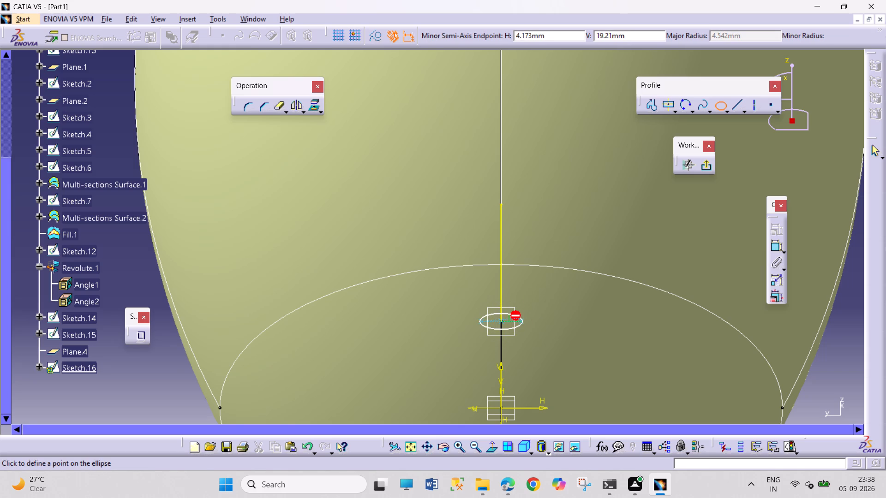
pyautogui.click(548, 310)
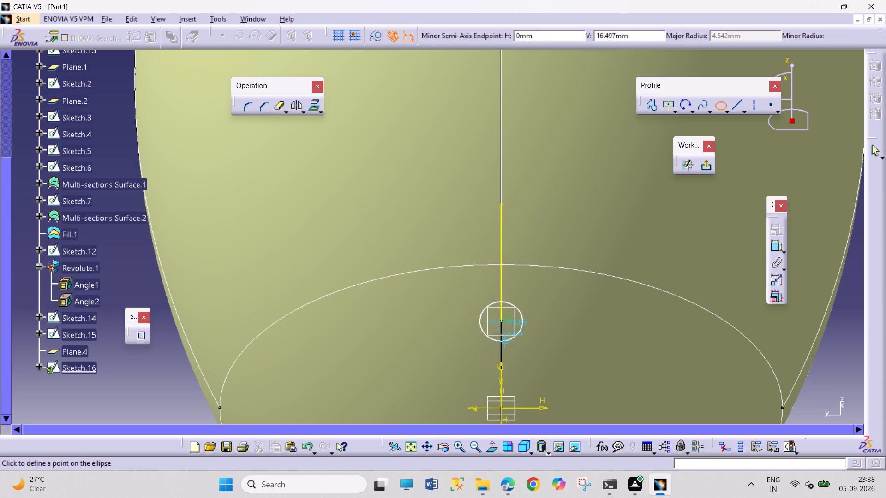
pyautogui.click(503, 336)
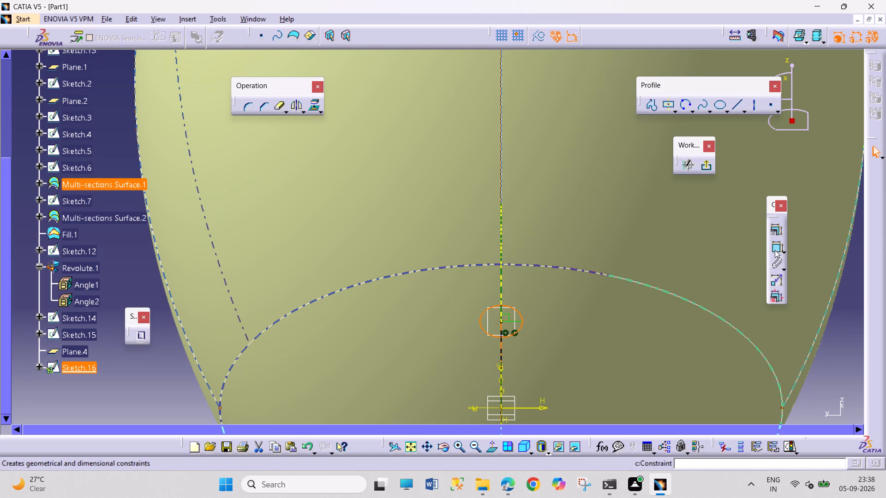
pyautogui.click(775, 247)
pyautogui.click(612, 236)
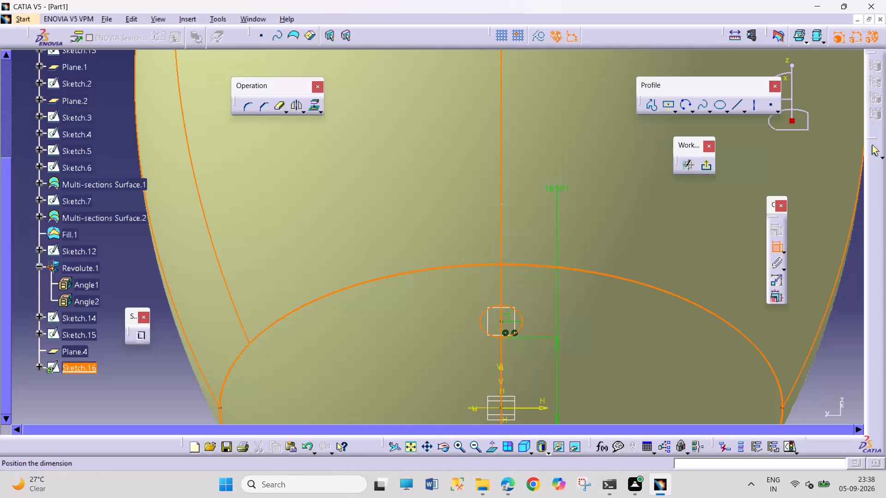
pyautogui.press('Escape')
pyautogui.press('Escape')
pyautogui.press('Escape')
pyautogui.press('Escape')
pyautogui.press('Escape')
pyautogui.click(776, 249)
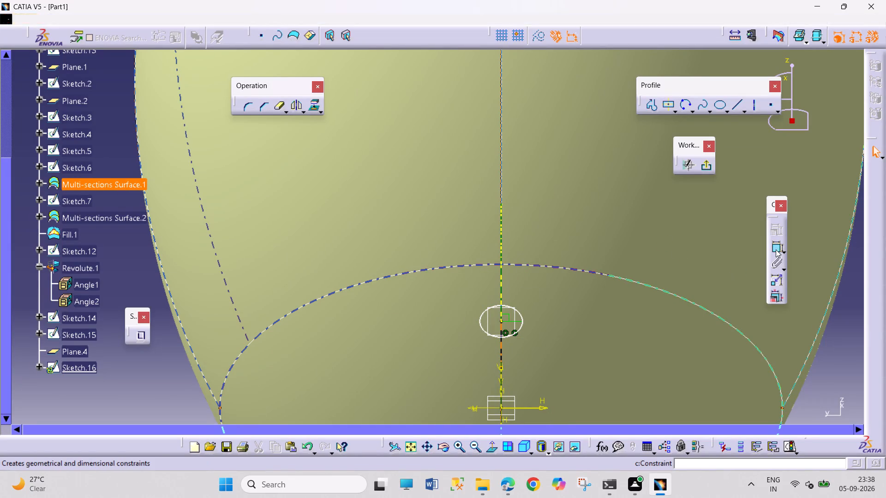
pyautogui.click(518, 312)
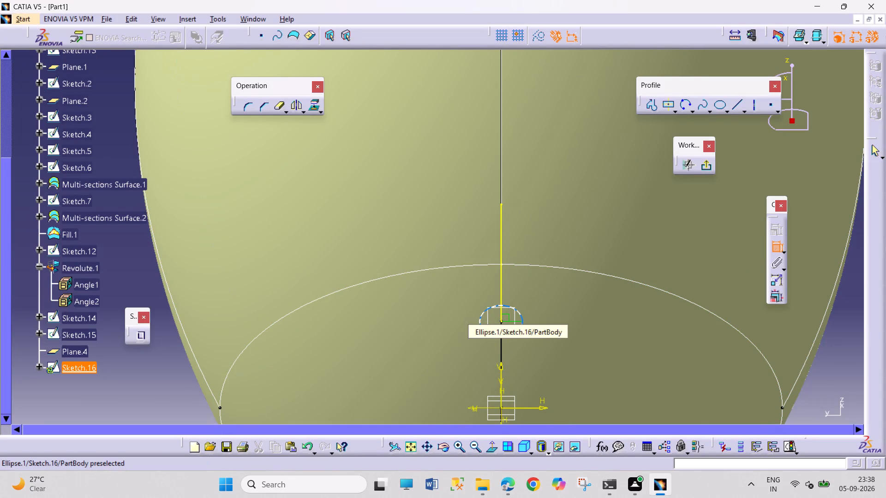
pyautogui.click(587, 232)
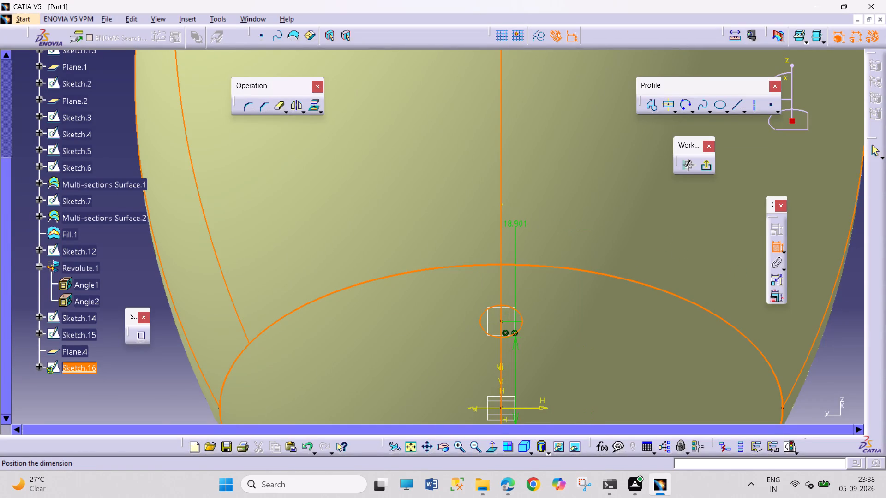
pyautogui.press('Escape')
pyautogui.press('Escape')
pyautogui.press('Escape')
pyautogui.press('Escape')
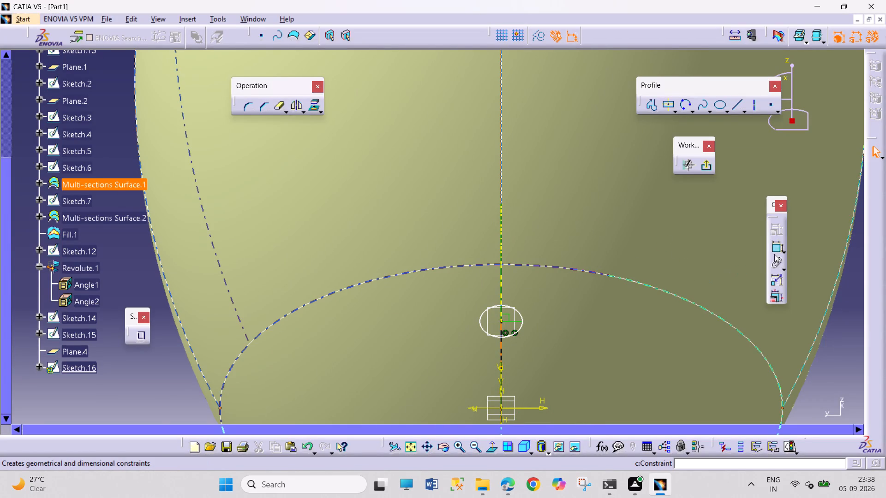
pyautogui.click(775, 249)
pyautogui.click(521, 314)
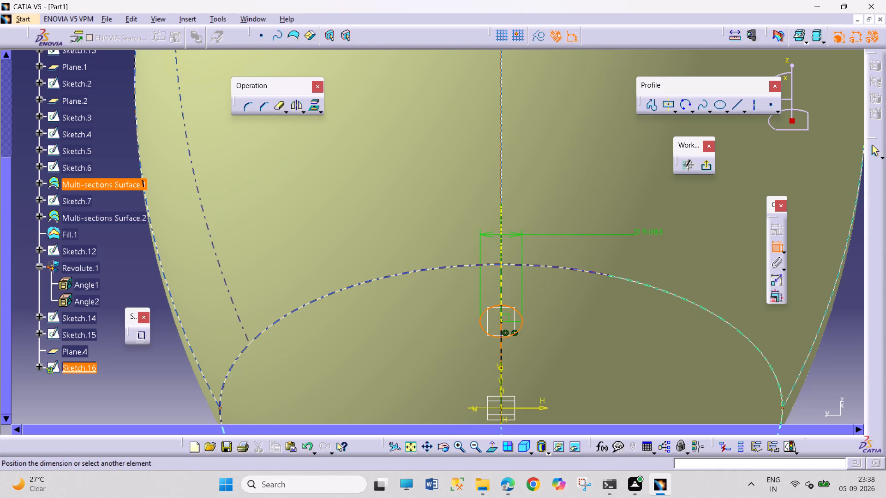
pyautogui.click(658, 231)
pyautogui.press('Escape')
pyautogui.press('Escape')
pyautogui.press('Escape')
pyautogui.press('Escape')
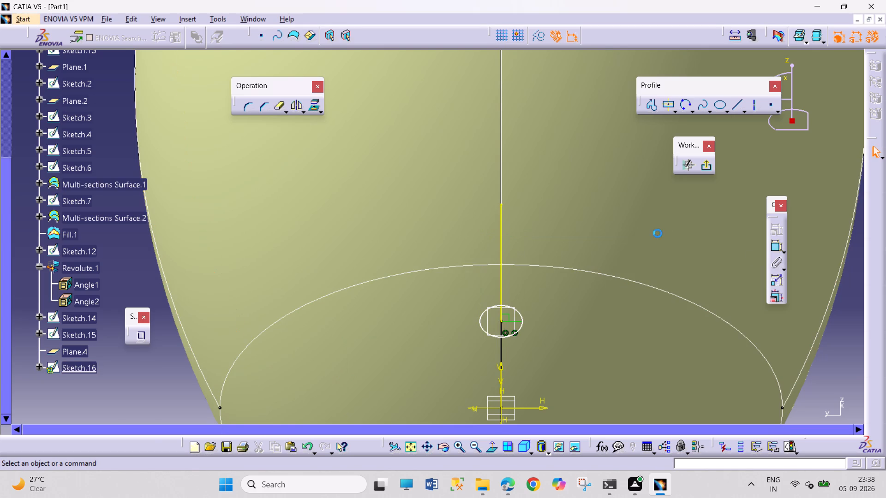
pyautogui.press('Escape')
# Dimension the ellipse's horizontal major diameter and set it to 25 mm.
pyautogui.click(772, 248)
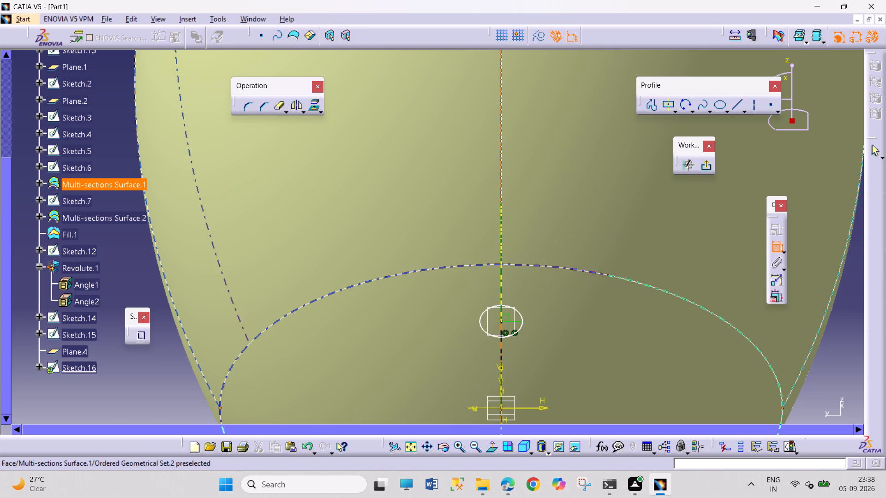
pyautogui.keyDown('ctrl'); pyautogui.moveTo(724, 342); pyautogui.dragTo(688, 370, button='middle'); pyautogui.keyUp('ctrl')
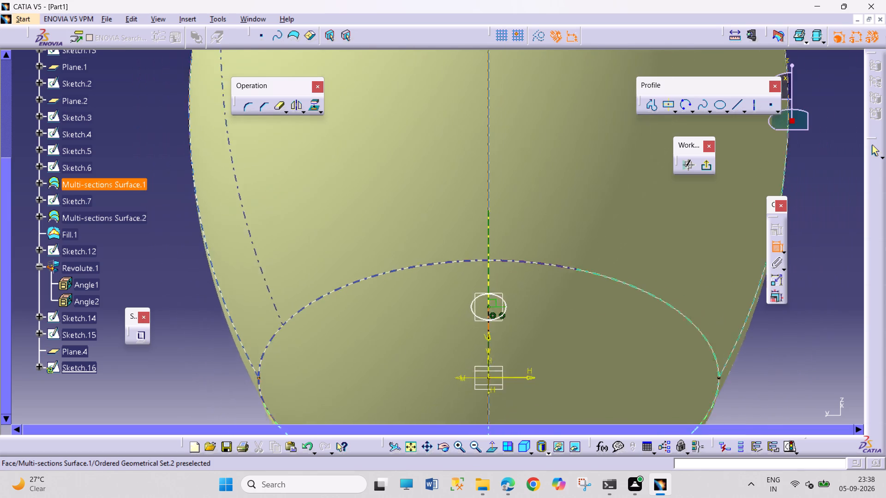
pyautogui.keyDown('ctrl'); pyautogui.moveTo(688, 370); pyautogui.dragTo(623, 408, button='middle'); pyautogui.keyUp('ctrl')
pyautogui.click(469, 284)
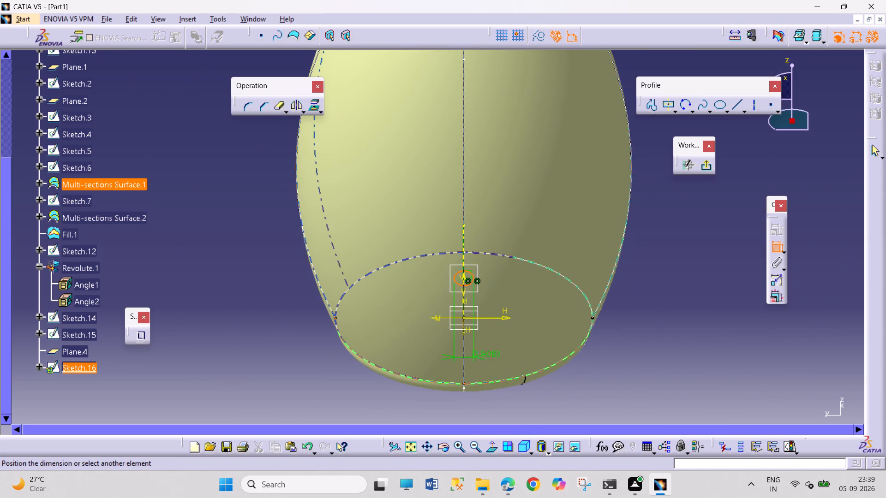
pyautogui.click(616, 398)
pyautogui.doubleClick(618, 395)
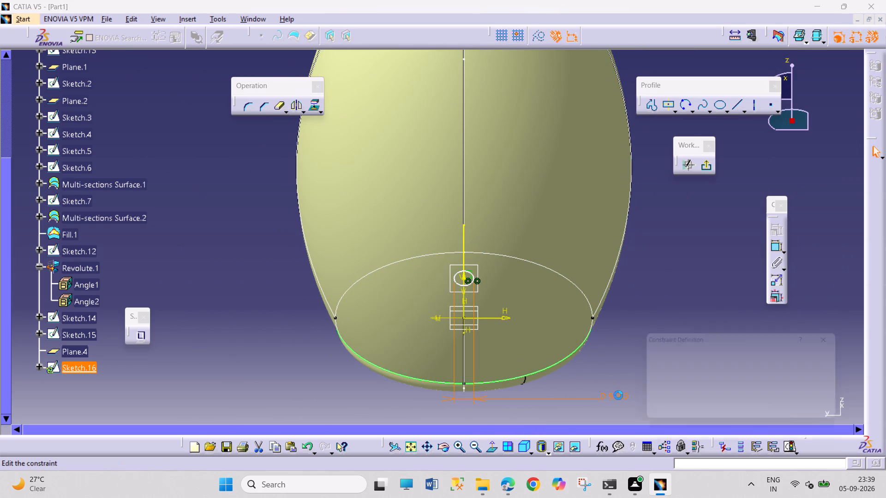
pyautogui.write('25')
pyautogui.press('Return')
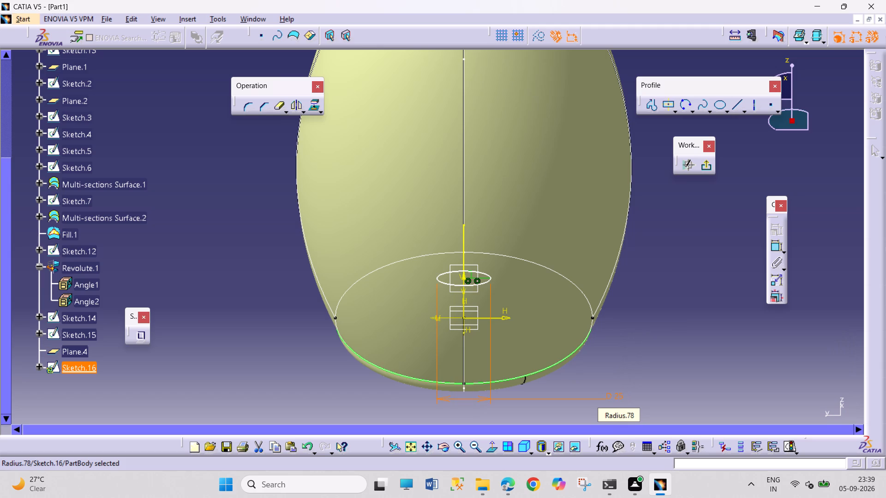
pyautogui.click(653, 344)
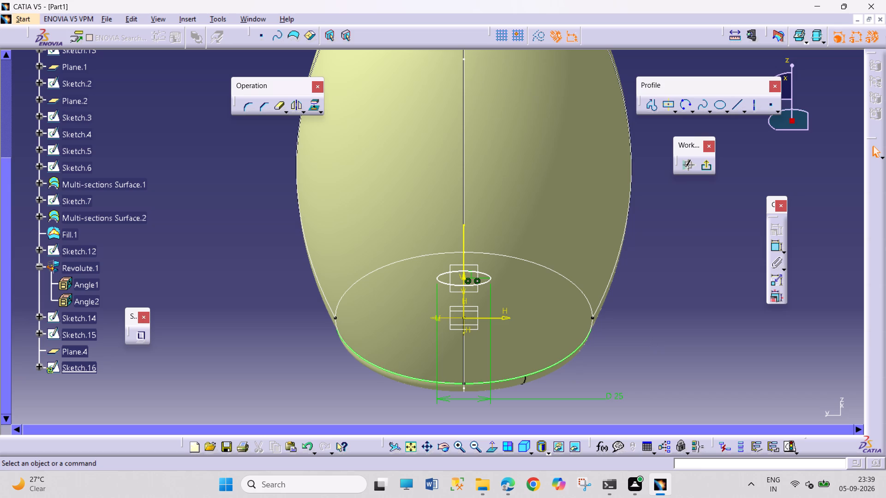
# Dimension the vertical distance from the ellipse's centre to its lower edge, set it to 5 mm, and exit the sketch.
pyautogui.click(774, 243)
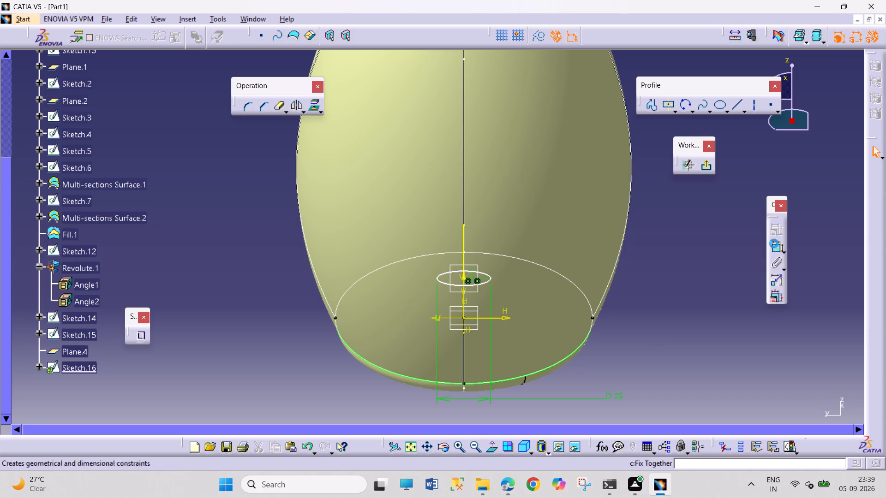
pyautogui.click(464, 278)
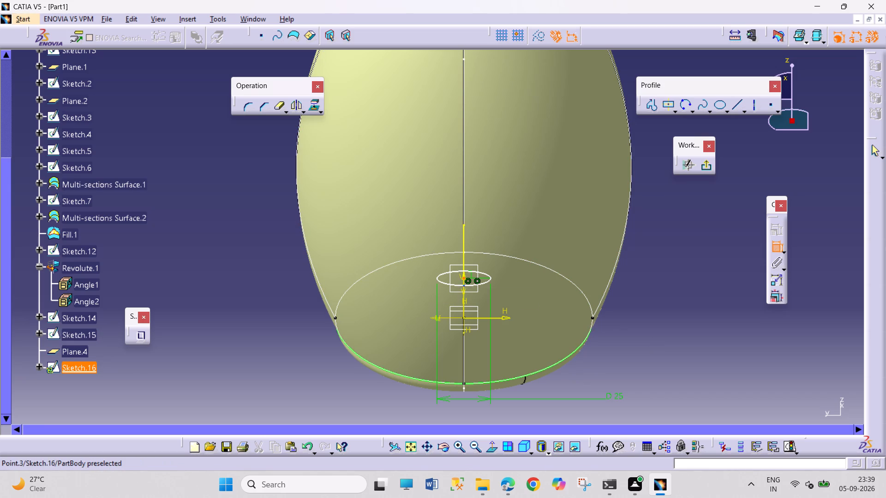
pyautogui.click(463, 285)
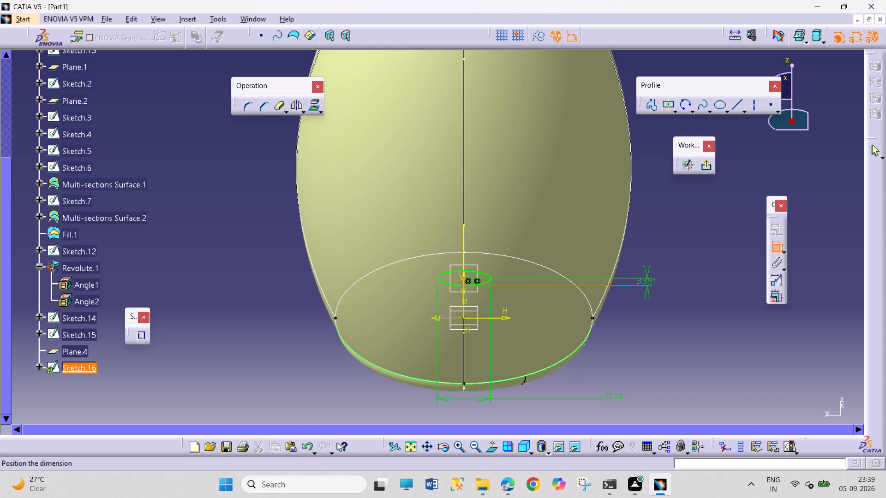
pyautogui.click(666, 254)
pyautogui.doubleClick(668, 247)
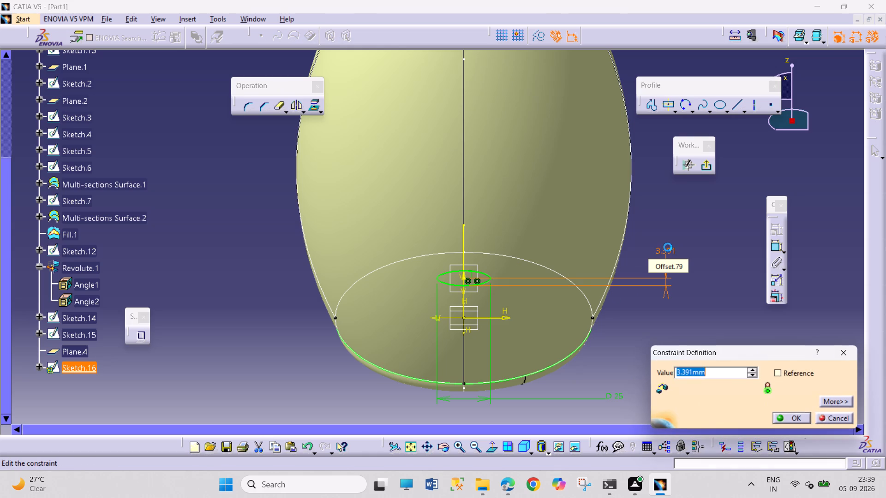
pyautogui.press('5')
pyautogui.press('Return')
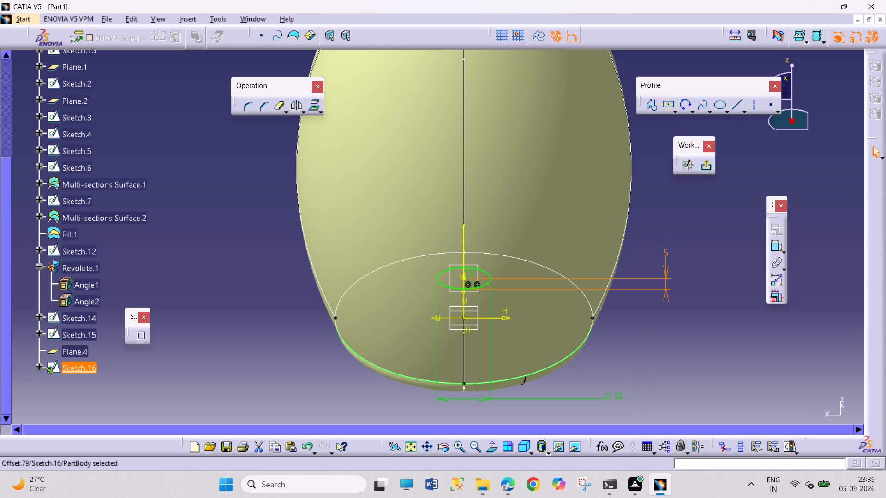
pyautogui.click(678, 238)
pyautogui.click(707, 163)
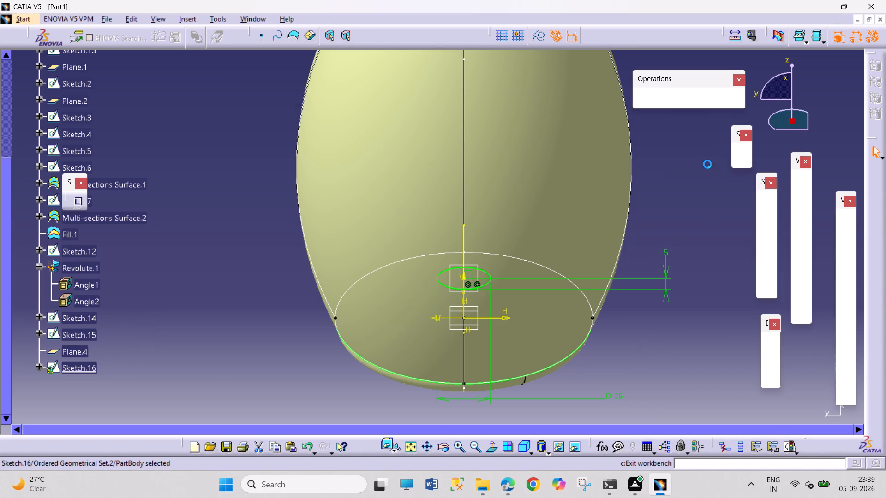
pyautogui.click(593, 259)
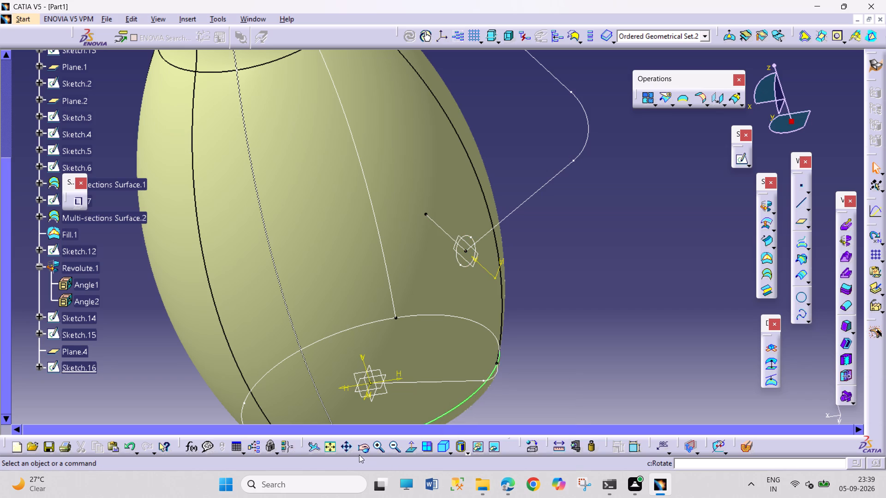
# Reopen the ellipse sketch, convert the projected handle-path line to a construction element, and exit the sketch.
pyautogui.keyDown('ctrl'); pyautogui.moveTo(586, 313); pyautogui.dragTo(577, 332, button='middle'); pyautogui.keyUp('ctrl')
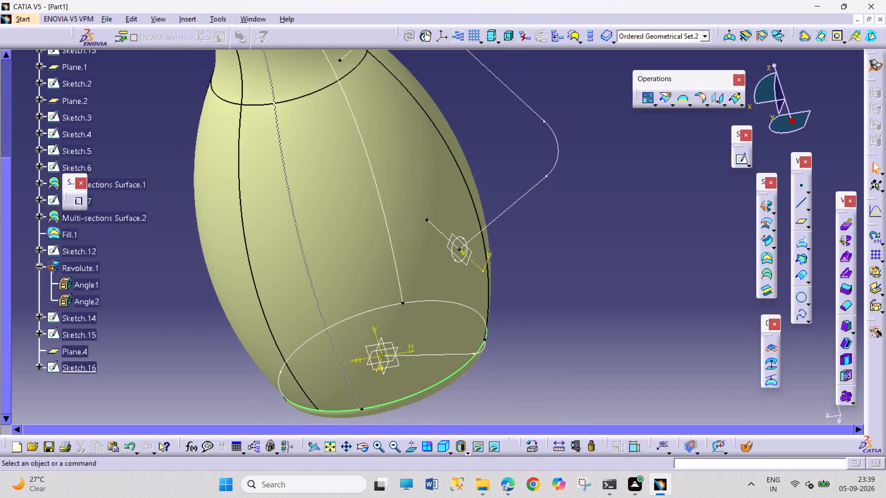
pyautogui.rightClick(443, 235)
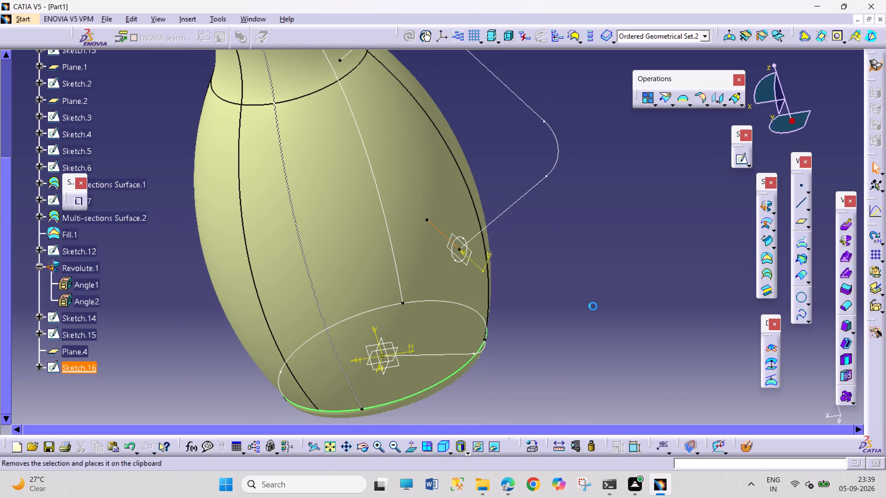
pyautogui.click(593, 306)
pyautogui.doubleClick(446, 237)
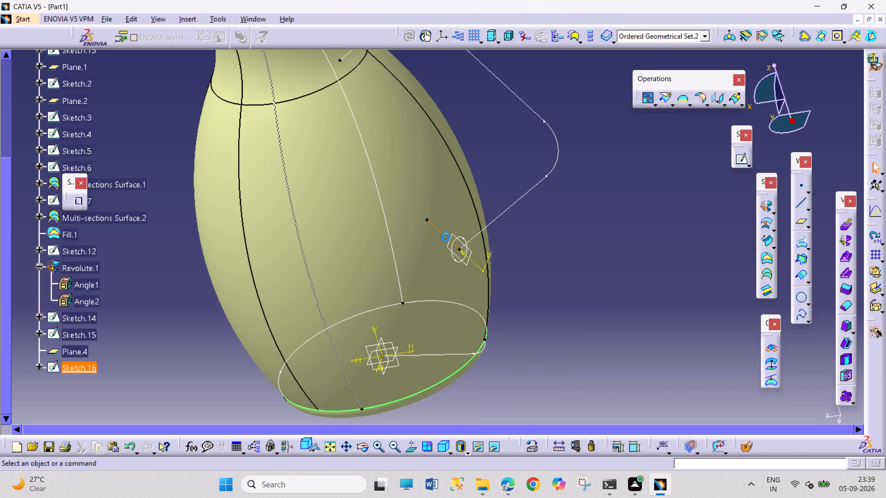
pyautogui.rightClick(459, 238)
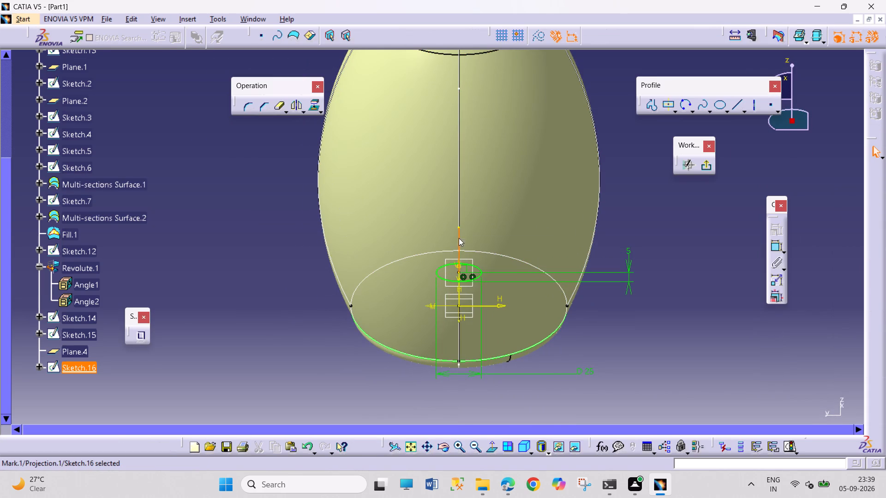
pyautogui.click(664, 269)
pyautogui.click(539, 39)
pyautogui.click(691, 245)
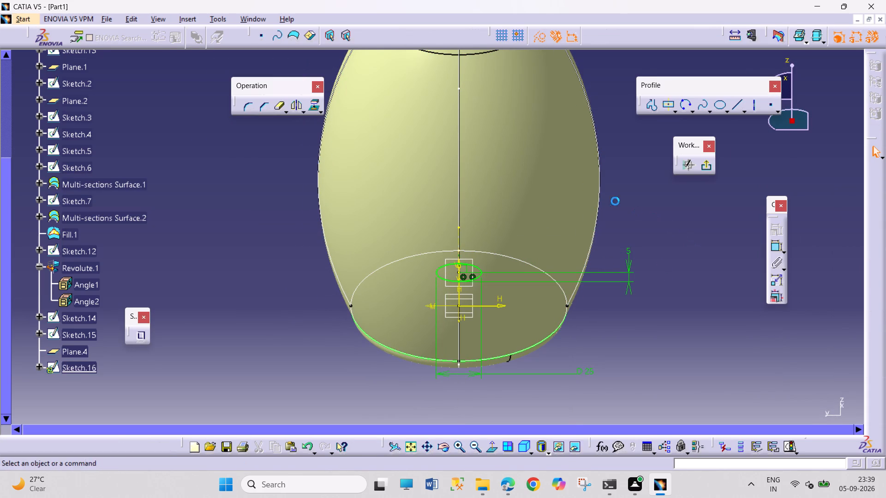
pyautogui.moveTo(538, 33); pyautogui.dragTo(538, 37)
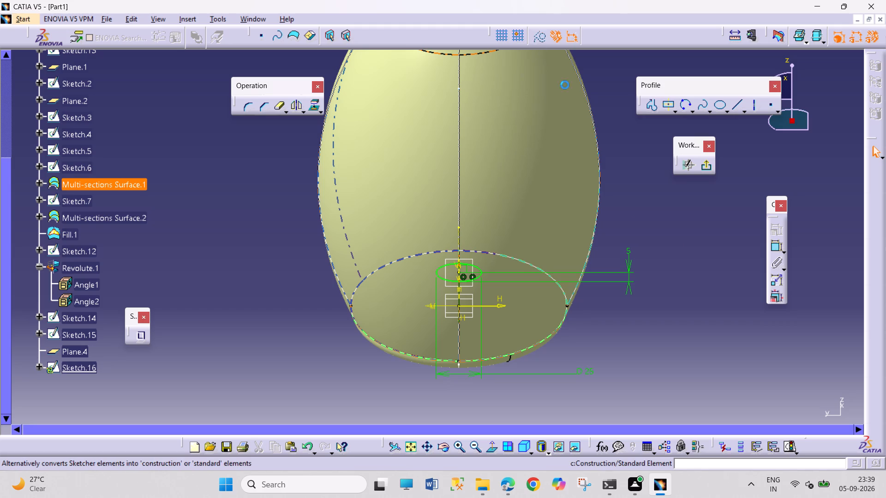
pyautogui.moveTo(667, 216); pyautogui.dragTo(691, 241)
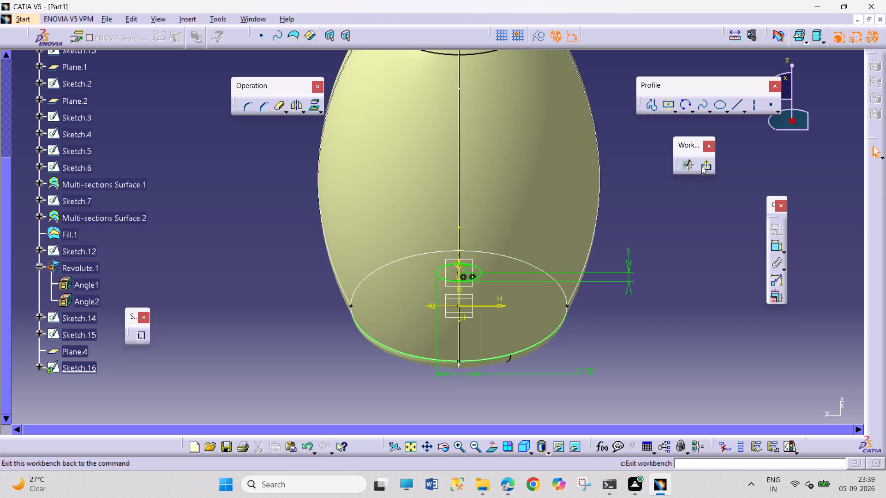
pyautogui.click(705, 166)
pyautogui.click(600, 267)
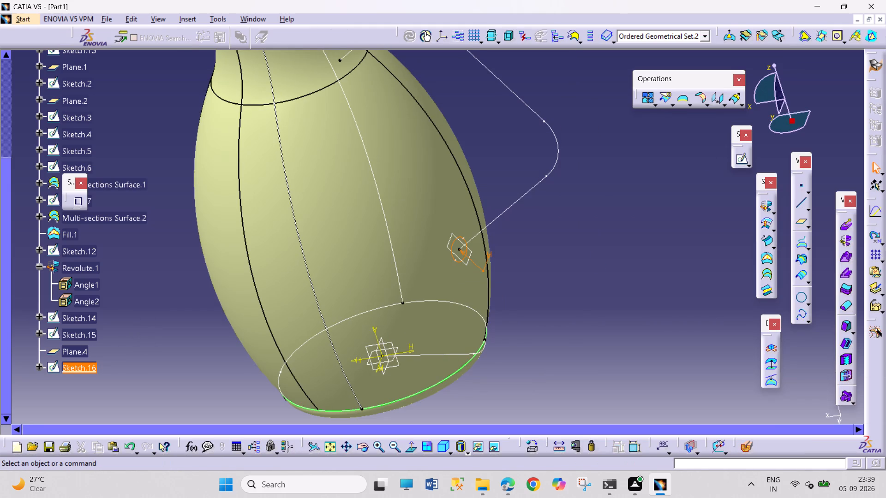
# Start a swept surface with the ellipse sketch as profile and the handle path sketch as guide curve 1.
pyautogui.click(765, 245)
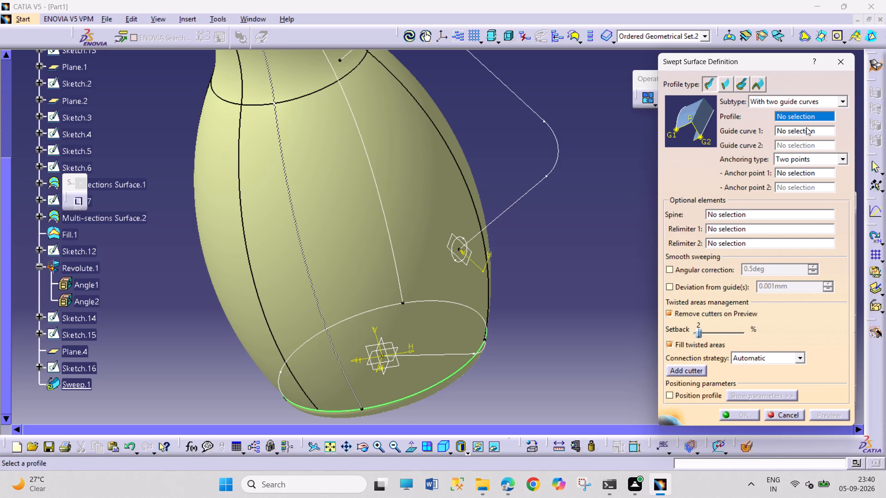
pyautogui.click(454, 260)
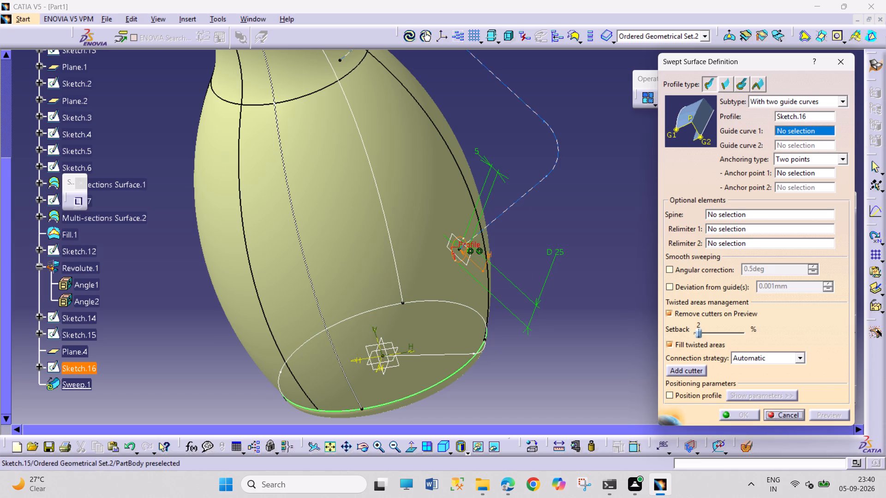
pyautogui.click(524, 196)
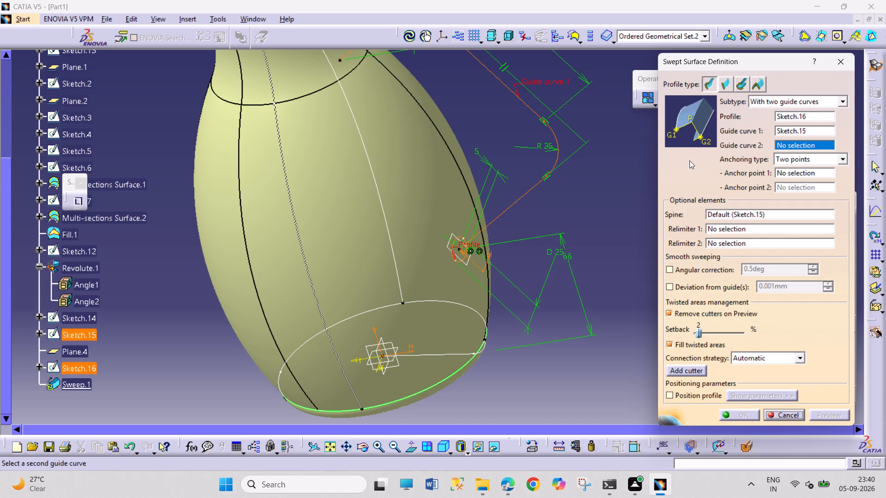
# Examine the subtypes offered for the swept surface's explicit, line and circle profile types, and check the conic profile's options.
pyautogui.click(842, 101)
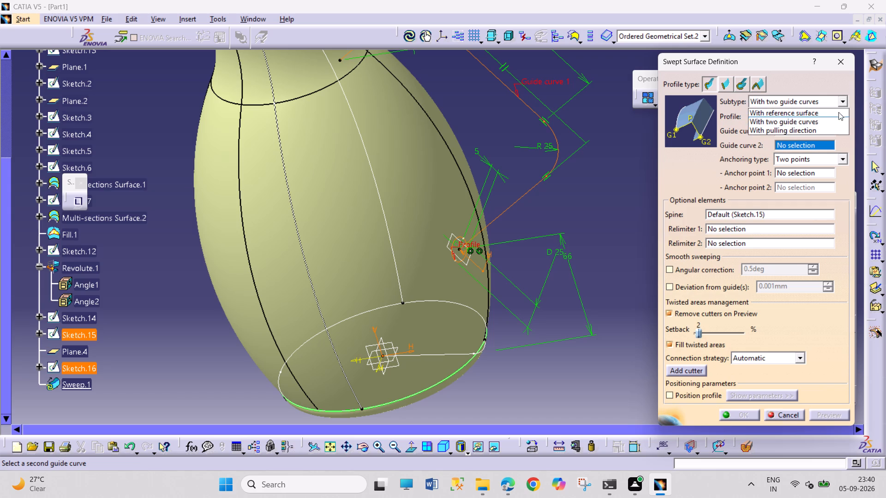
pyautogui.click(731, 84)
pyautogui.click(731, 84)
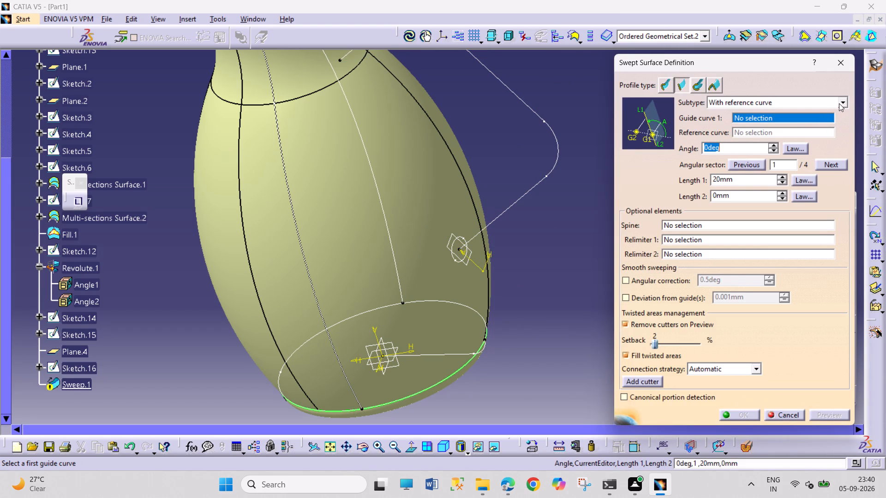
pyautogui.click(839, 103)
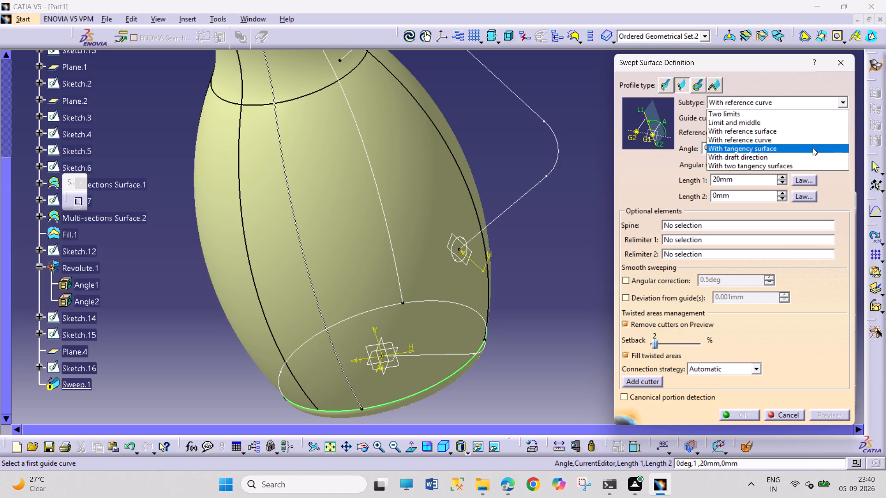
pyautogui.click(697, 83)
pyautogui.click(697, 83)
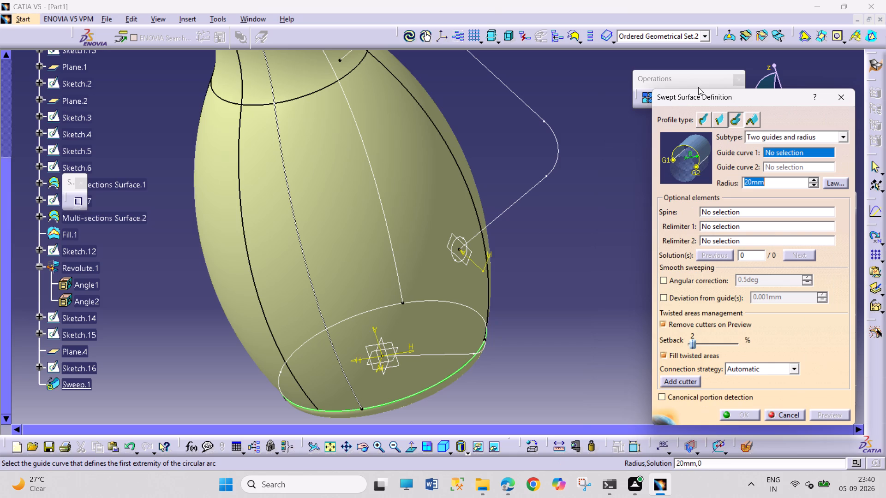
pyautogui.click(843, 137)
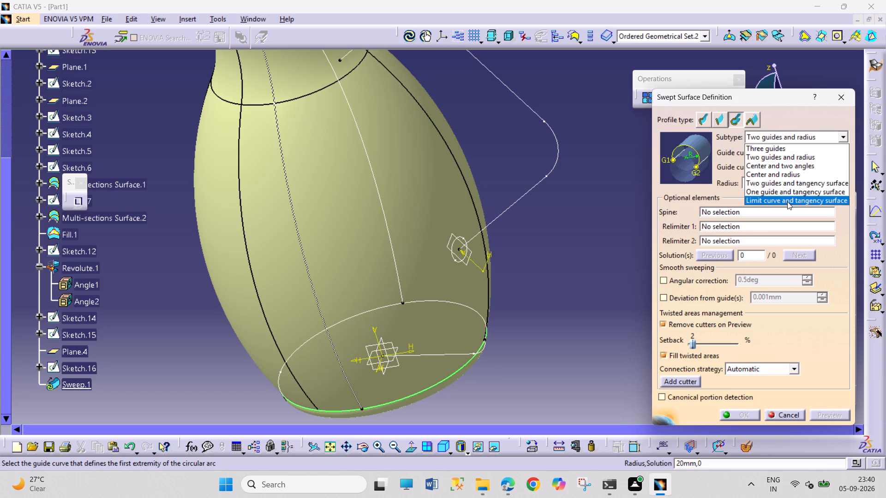
pyautogui.click(753, 119)
pyautogui.click(752, 121)
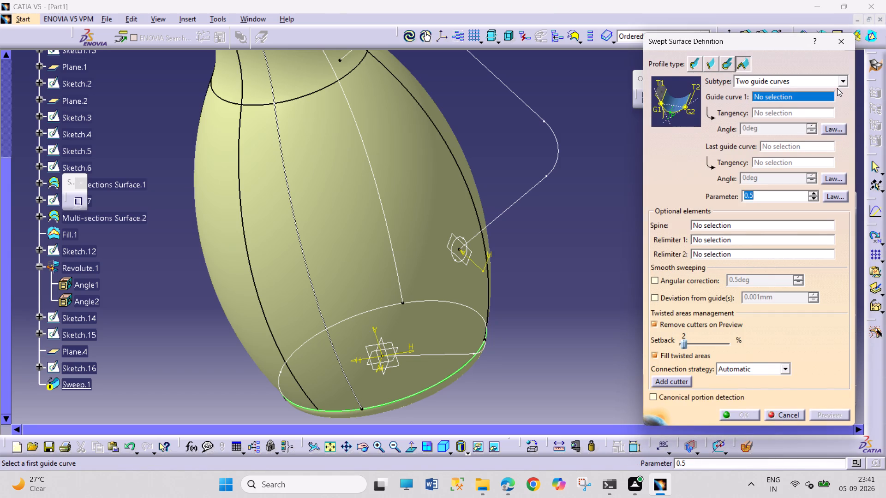
pyautogui.click(696, 62)
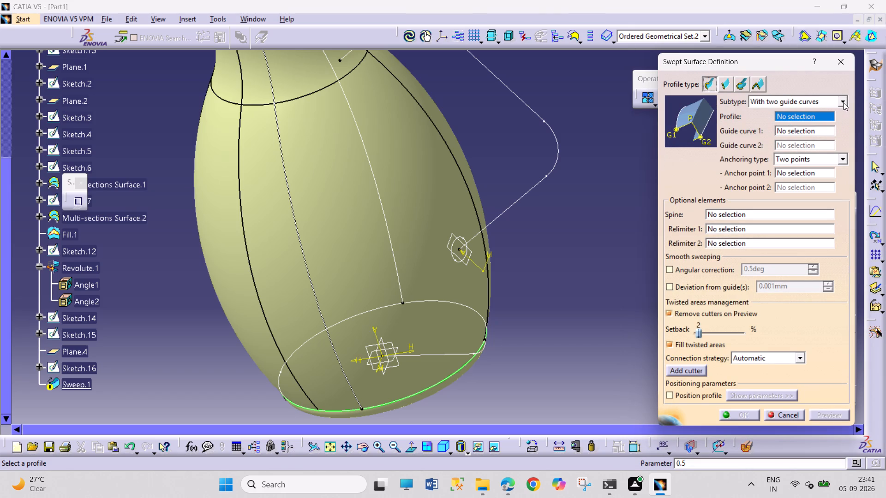
pyautogui.click(844, 102)
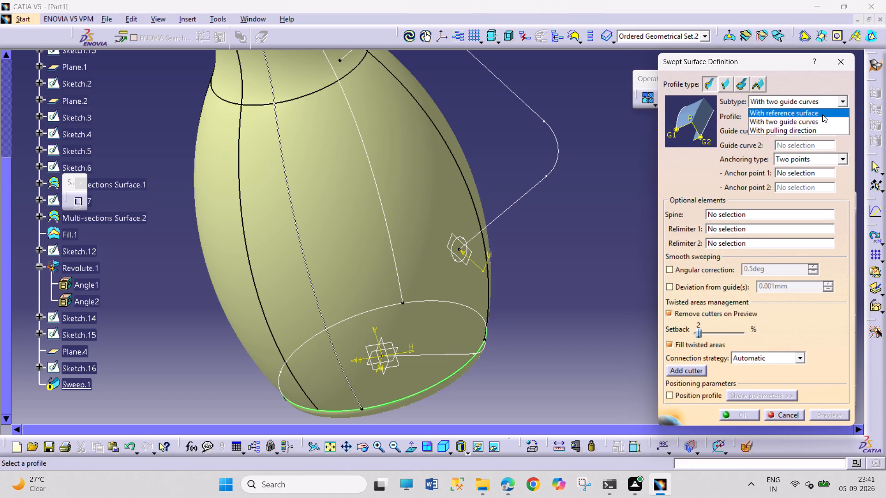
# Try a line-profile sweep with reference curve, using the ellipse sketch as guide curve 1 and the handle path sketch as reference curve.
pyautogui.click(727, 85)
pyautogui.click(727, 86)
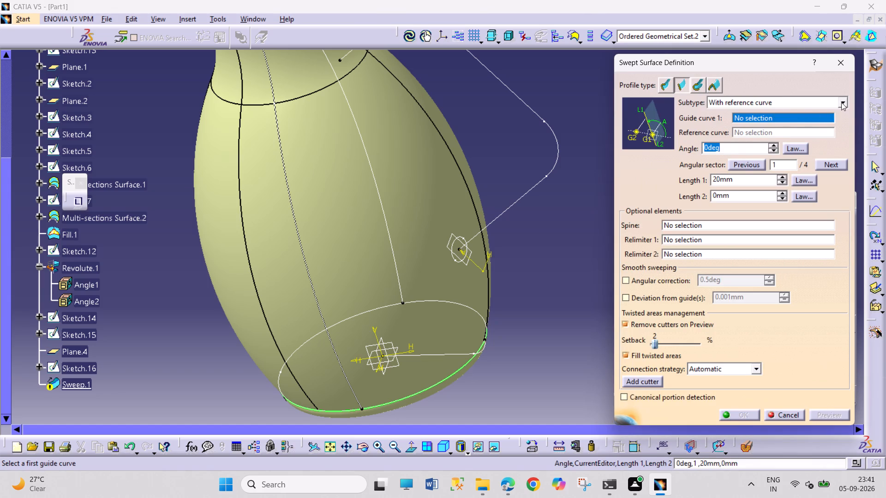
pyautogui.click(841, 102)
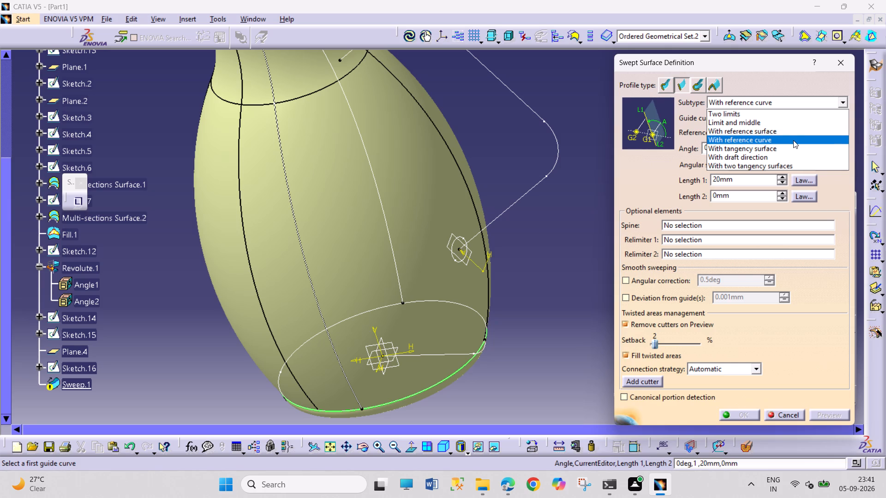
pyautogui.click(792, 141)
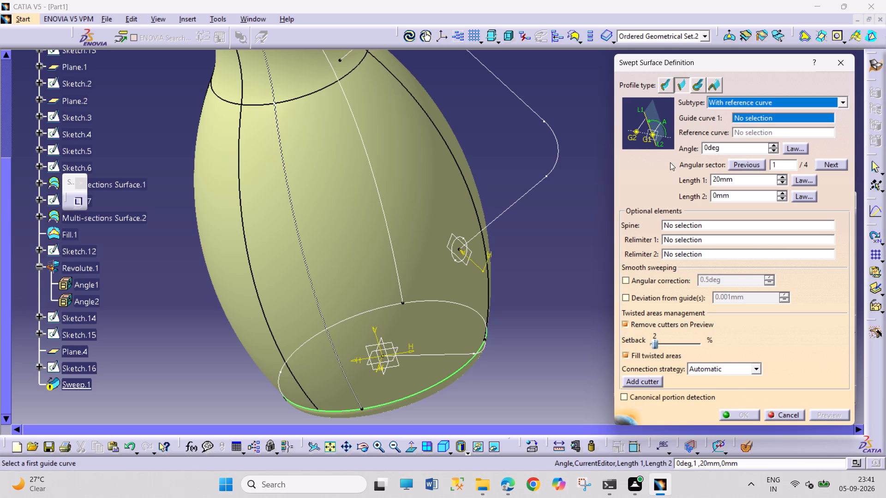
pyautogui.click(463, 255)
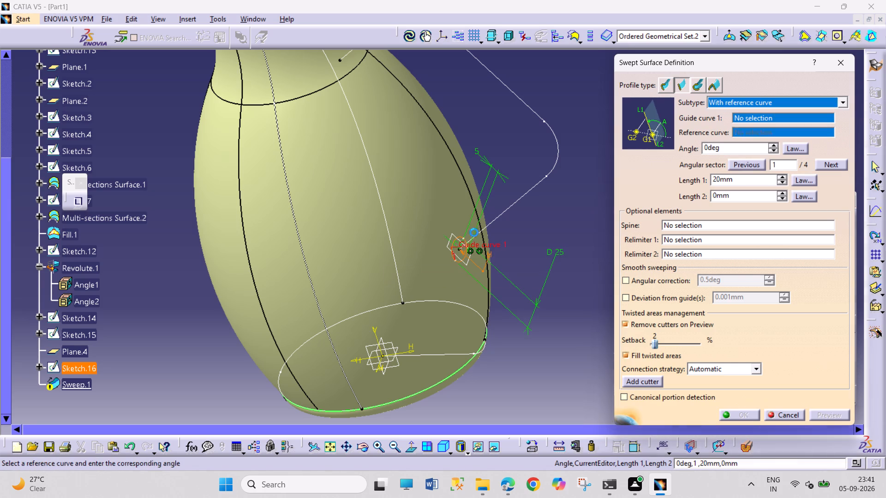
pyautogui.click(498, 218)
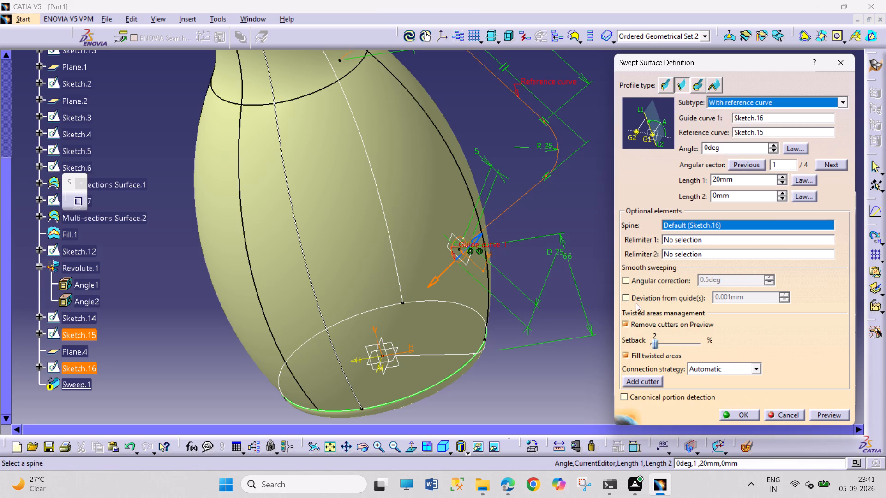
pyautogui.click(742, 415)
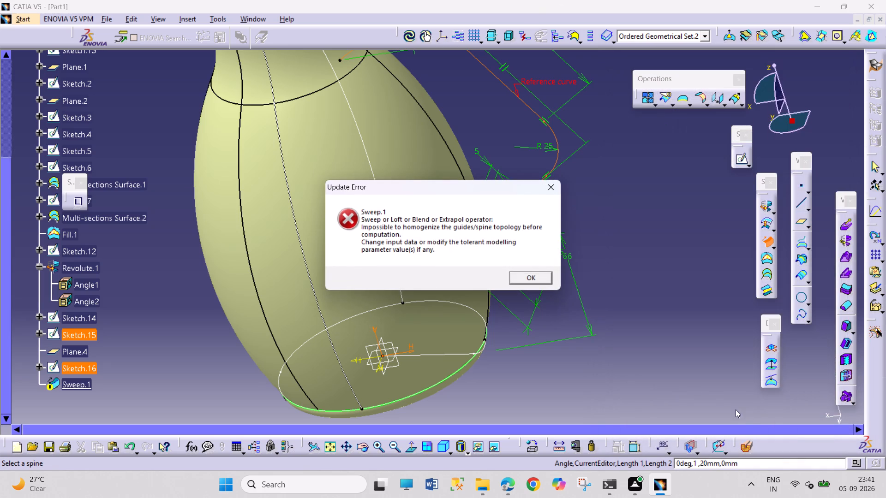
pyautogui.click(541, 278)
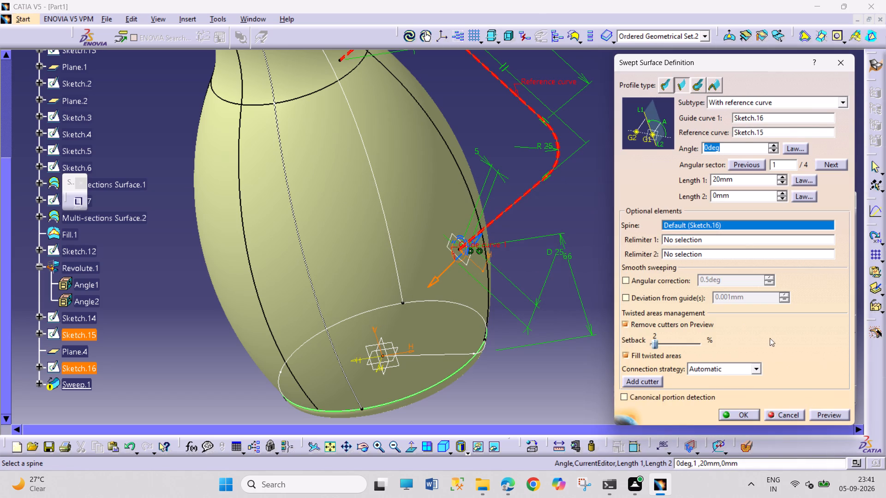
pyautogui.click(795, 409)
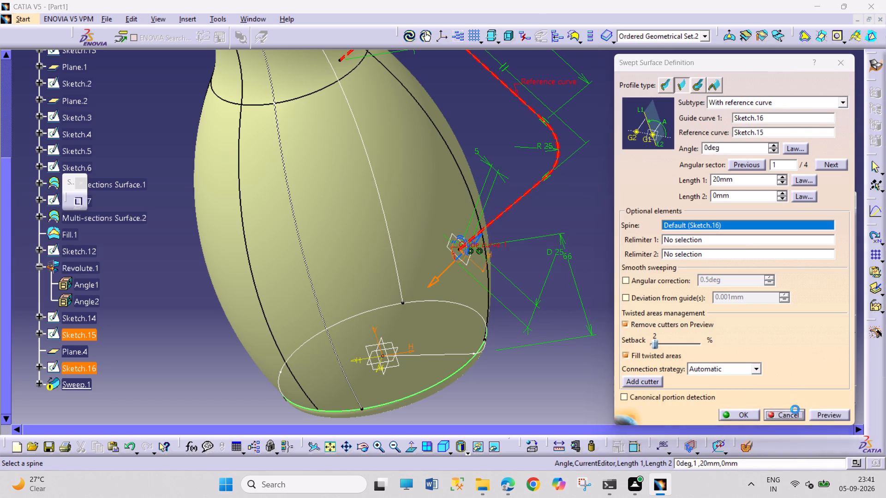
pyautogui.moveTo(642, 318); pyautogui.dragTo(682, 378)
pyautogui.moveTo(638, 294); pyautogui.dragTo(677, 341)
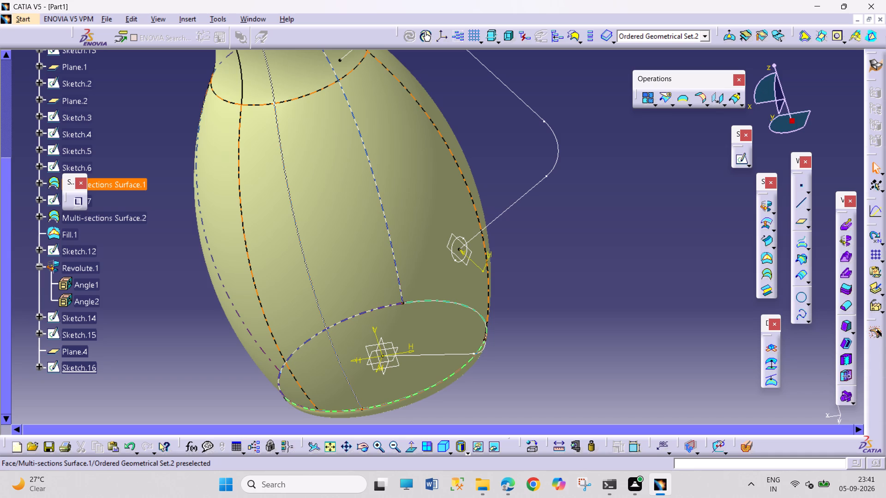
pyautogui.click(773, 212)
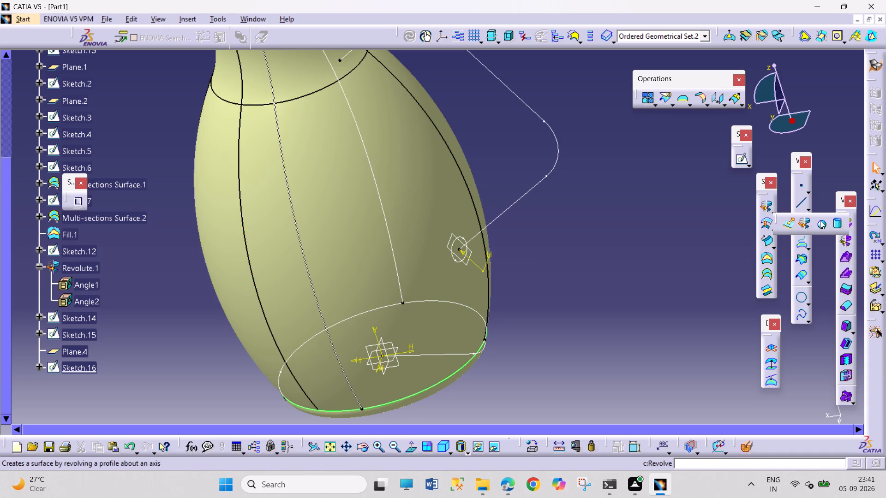
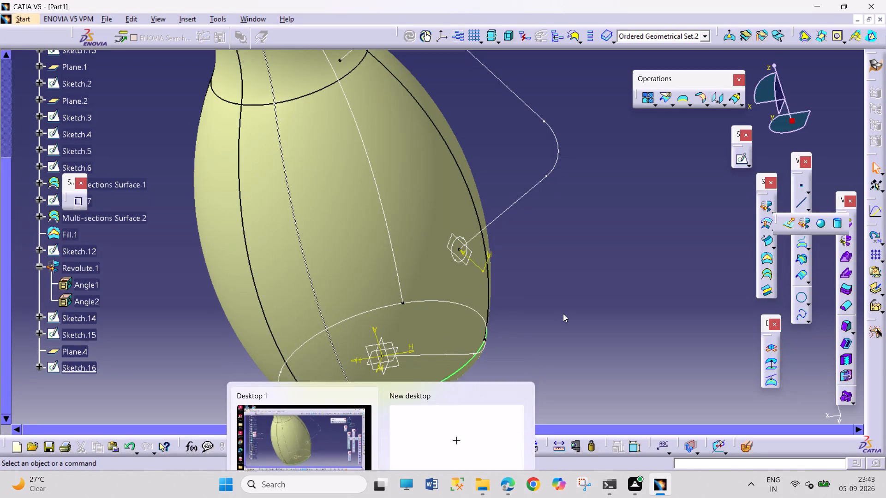
# Create a swept surface for the handle with the reference-surface subtype, using circle Sketch.16 as profile and Sketch.15 as guide curve.
pyautogui.click(770, 242)
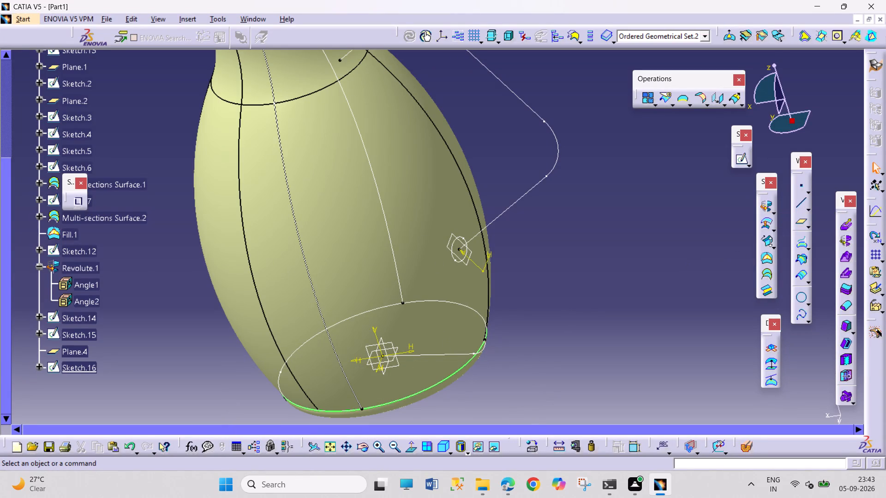
pyautogui.click(770, 242)
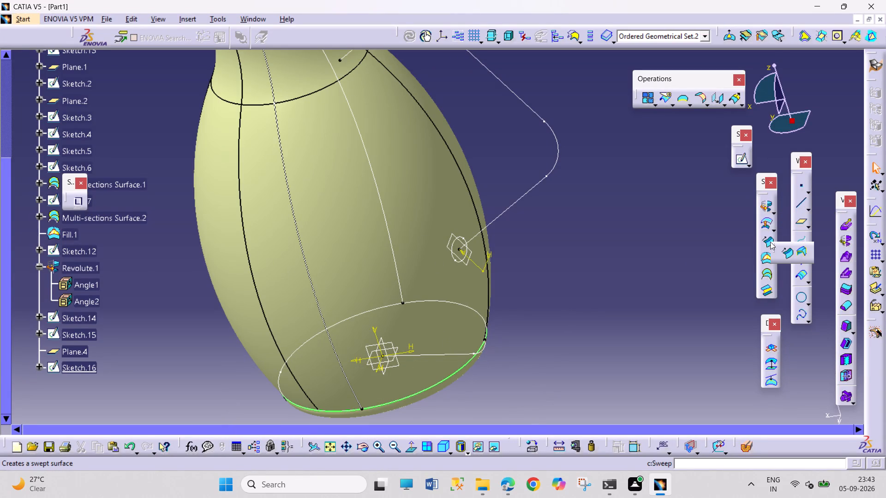
pyautogui.click(770, 242)
pyautogui.click(787, 249)
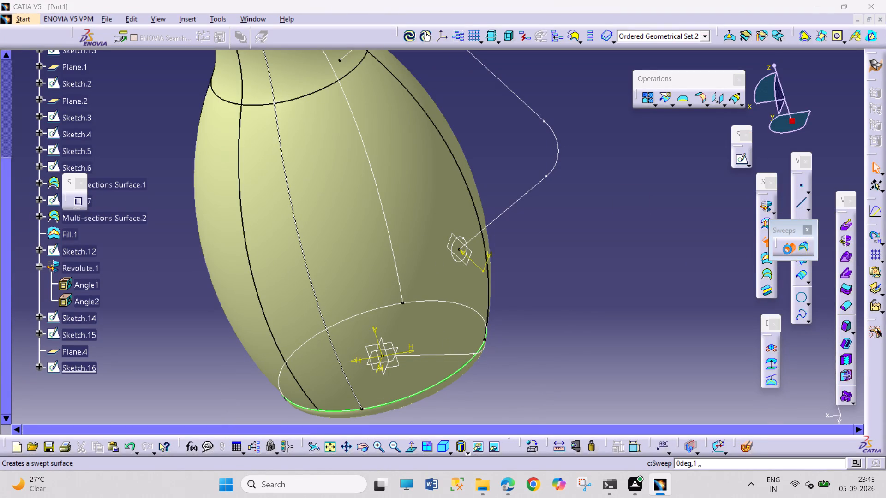
pyautogui.click(843, 103)
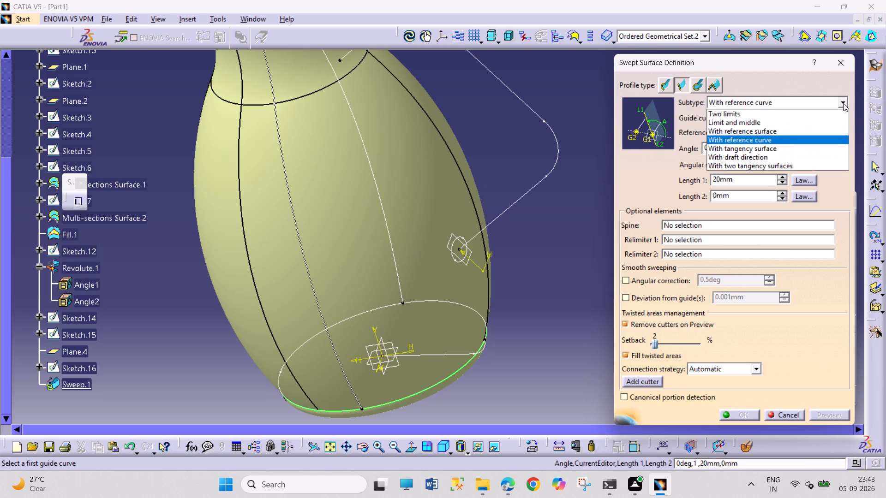
pyautogui.click(836, 132)
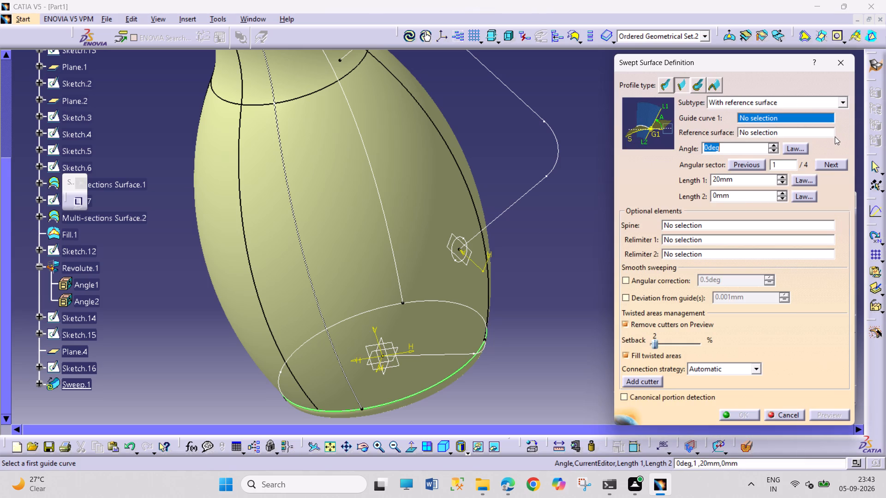
pyautogui.click(457, 261)
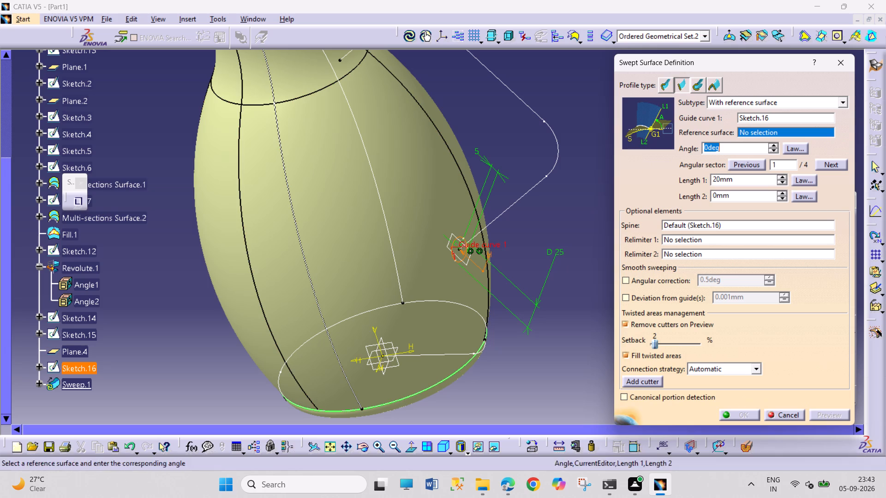
pyautogui.click(659, 86)
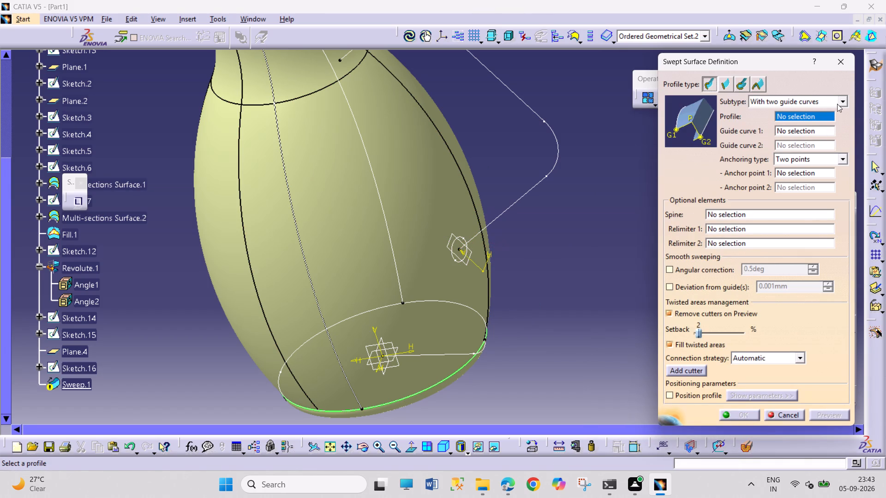
pyautogui.click(839, 104)
pyautogui.click(832, 114)
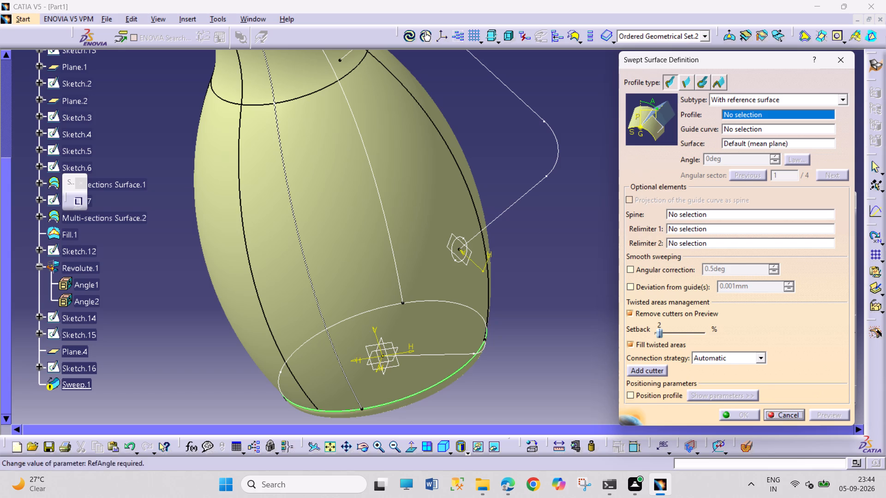
pyautogui.click(458, 262)
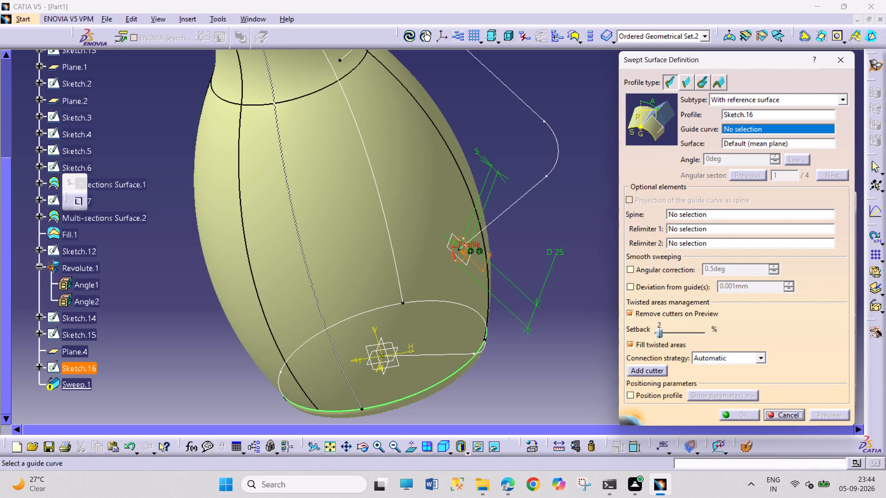
pyautogui.click(499, 216)
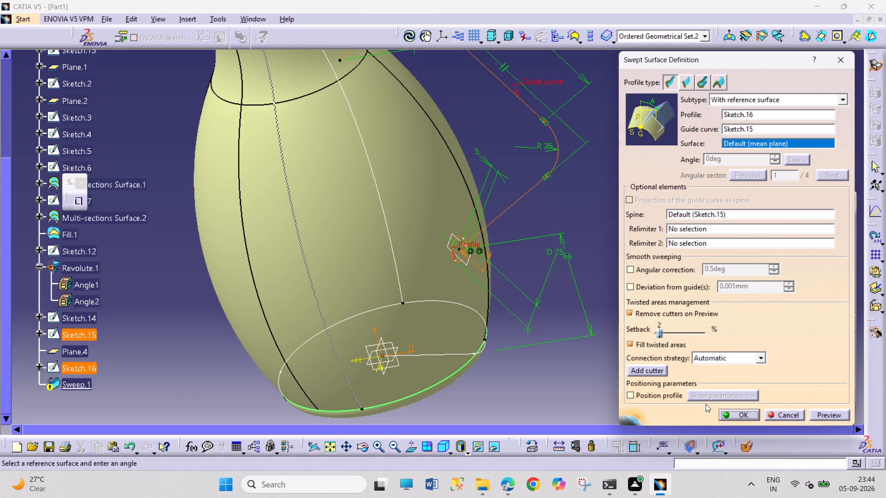
pyautogui.click(730, 410)
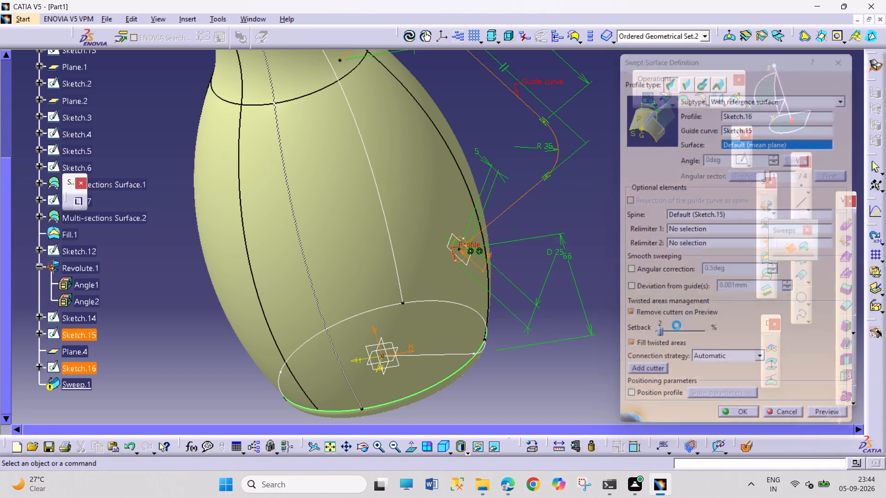
pyautogui.click(666, 285)
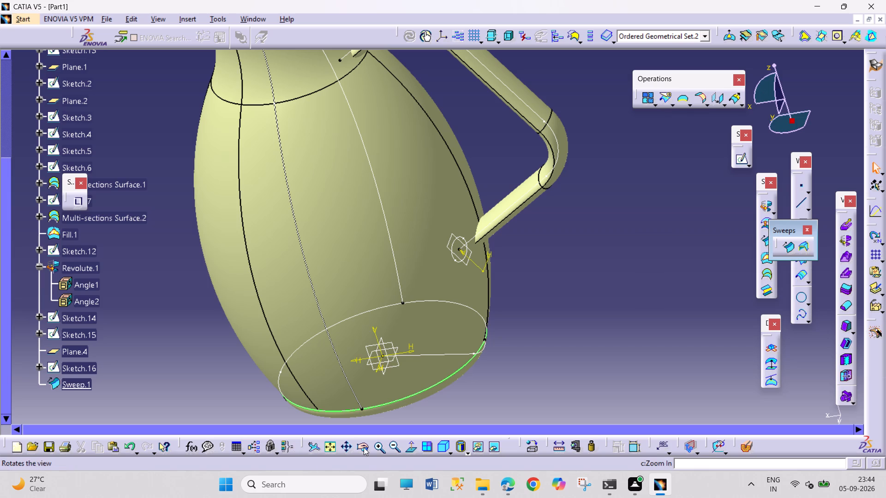
# Split the jug body Multi-sections Surface.1 with Sweep.1 as the cutting element, keeping the main body and opening it at the handle joints.
pyautogui.click(364, 447)
pyautogui.moveTo(200, 288); pyautogui.dragTo(557, 166)
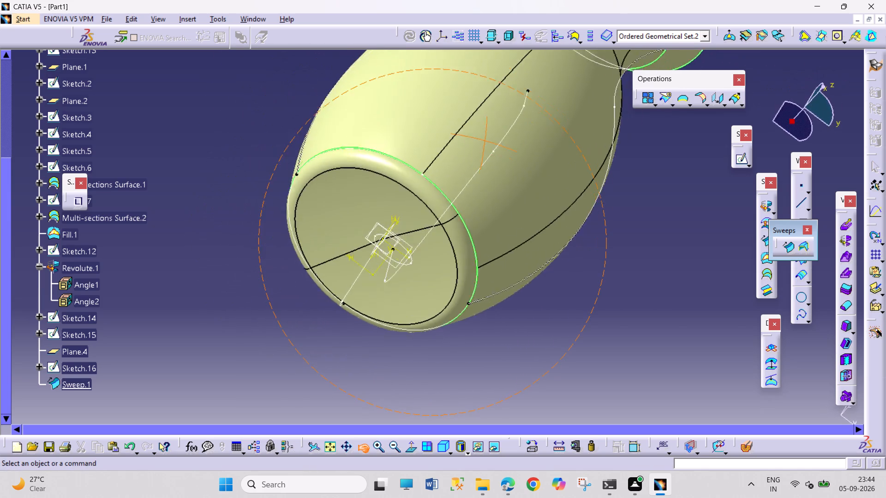
pyautogui.moveTo(557, 166); pyautogui.dragTo(296, 224)
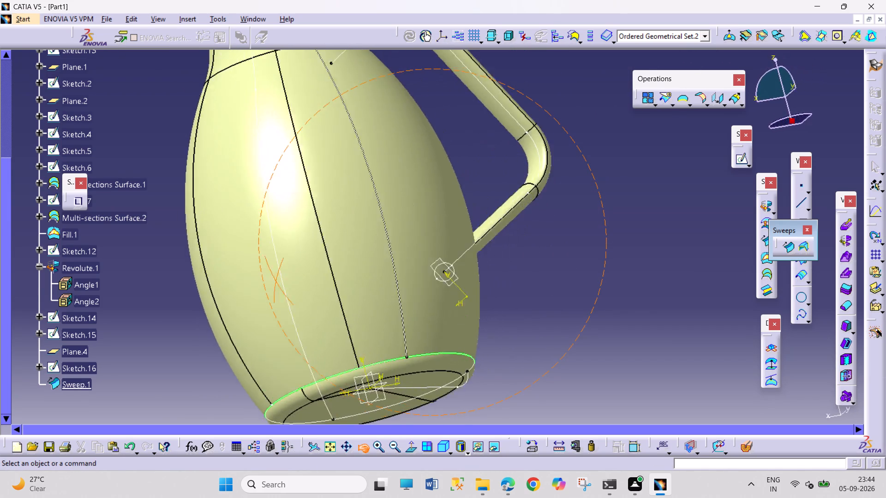
pyautogui.moveTo(296, 224); pyautogui.dragTo(491, 392)
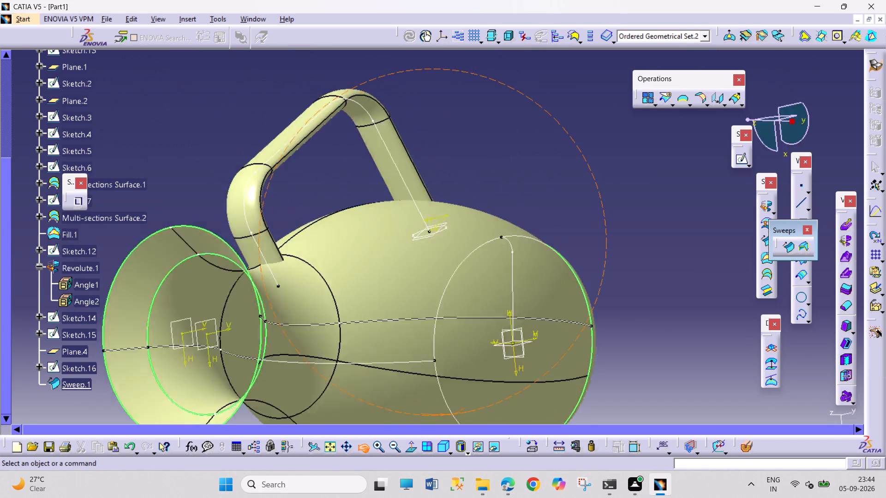
pyautogui.moveTo(491, 392); pyautogui.dragTo(572, 203)
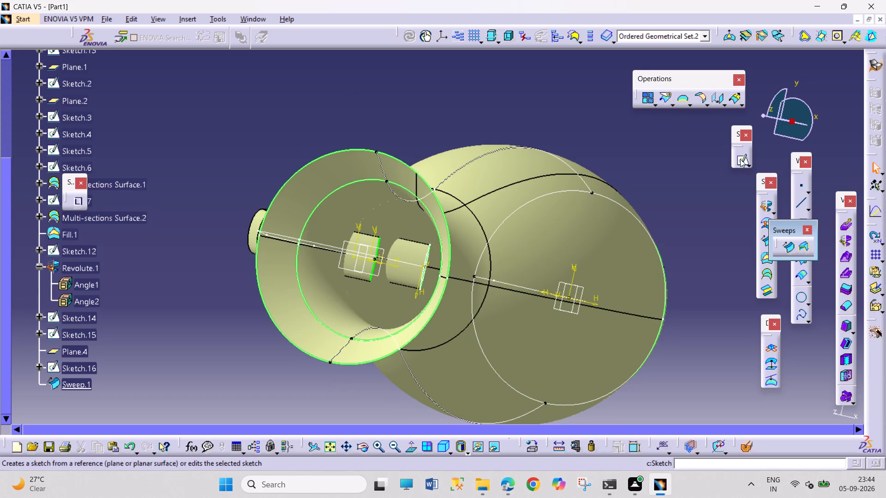
pyautogui.click(808, 229)
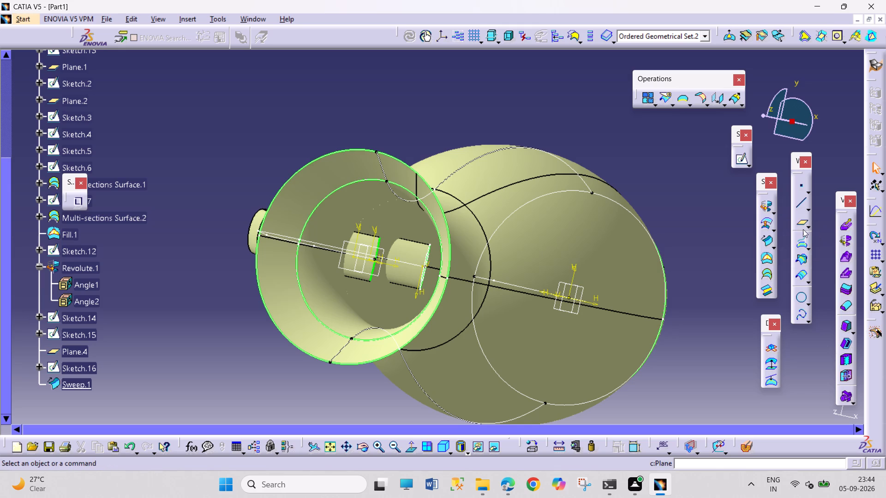
pyautogui.click(667, 102)
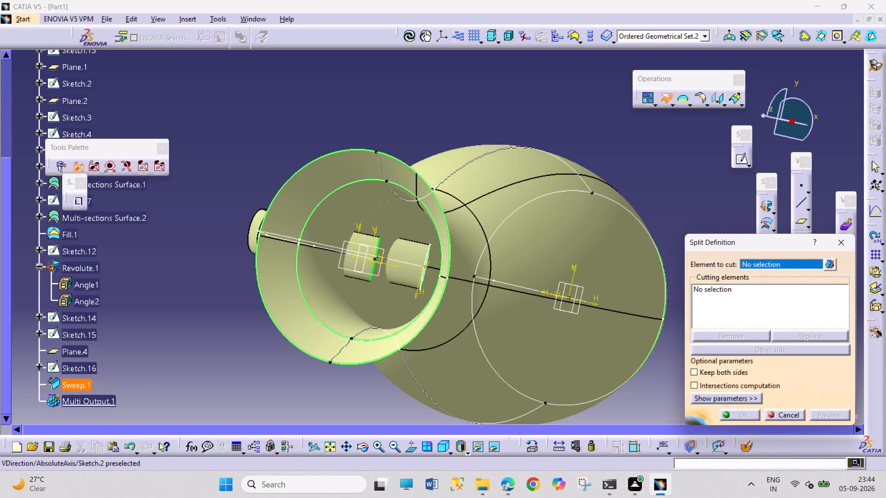
pyautogui.click(365, 201)
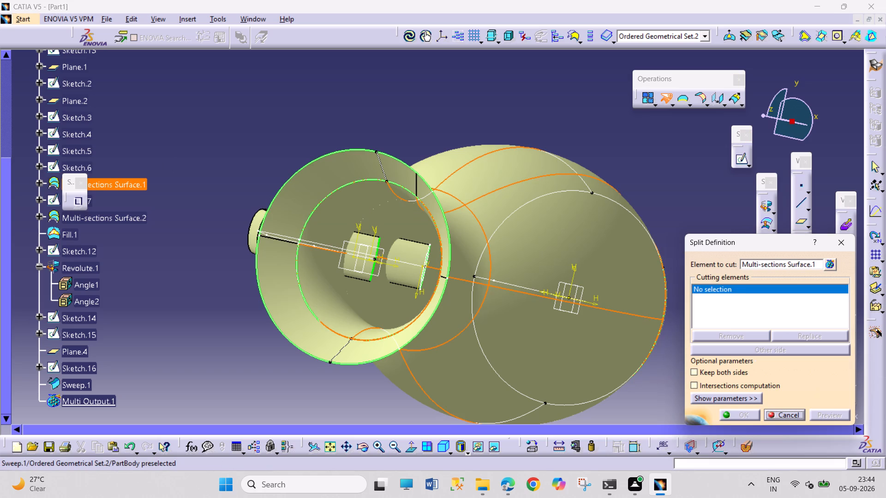
pyautogui.click(368, 241)
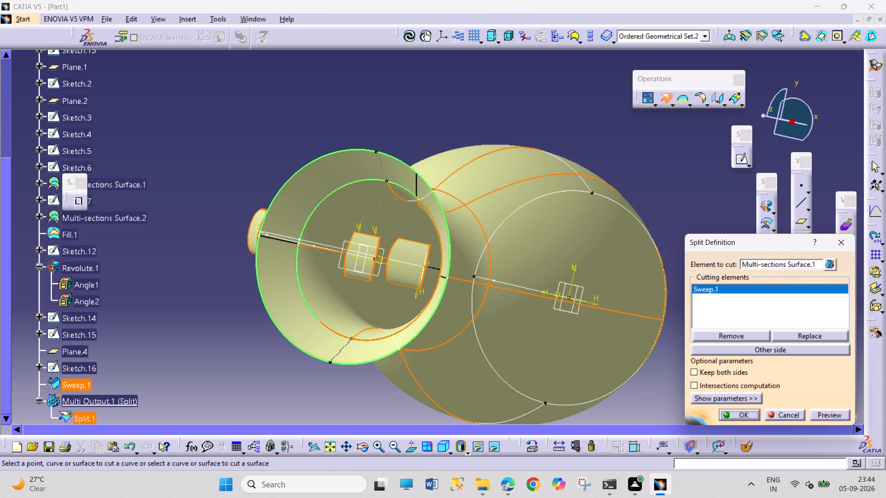
pyautogui.click(760, 350)
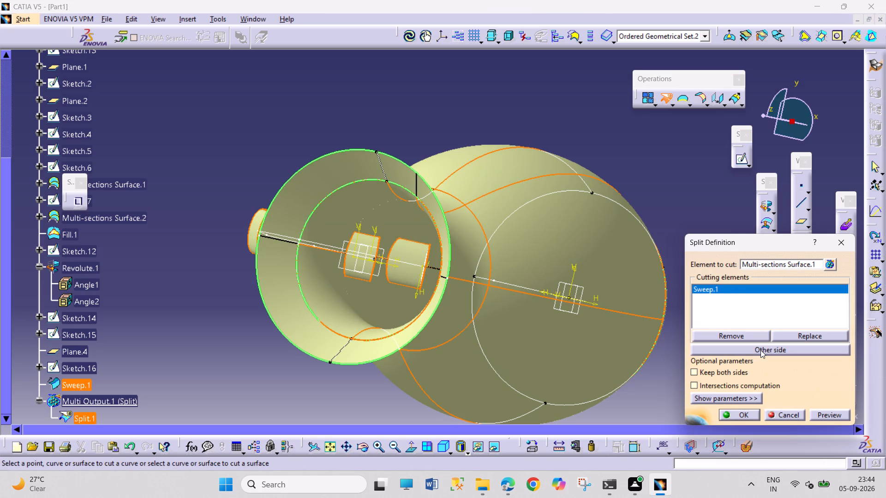
pyautogui.click(760, 350)
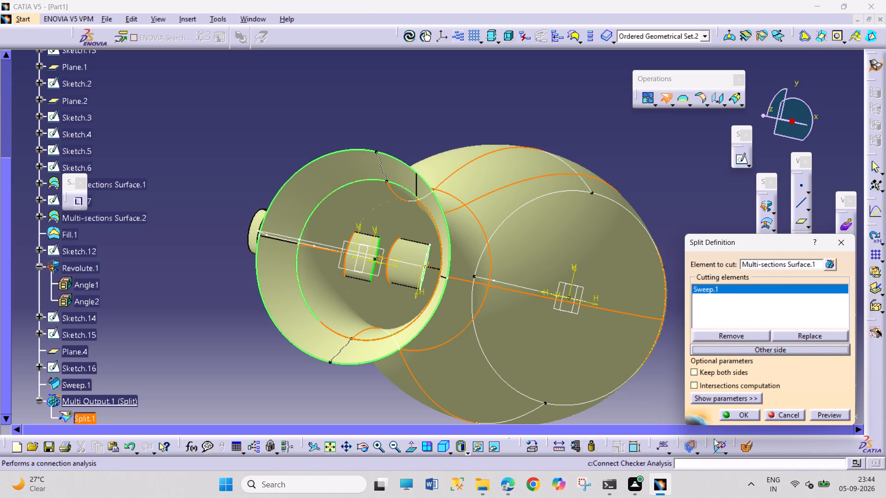
pyautogui.click(726, 420)
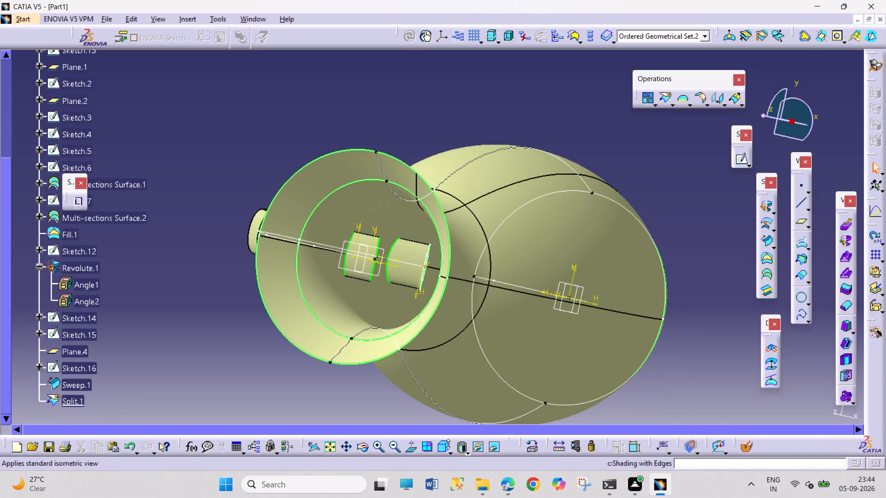
# Split the handle surface Sweep.1 with the trimmed body Split.1, keeping the outer handle and removing the ends protruding inside the jug.
pyautogui.click(360, 446)
pyautogui.moveTo(279, 353); pyautogui.dragTo(377, 276)
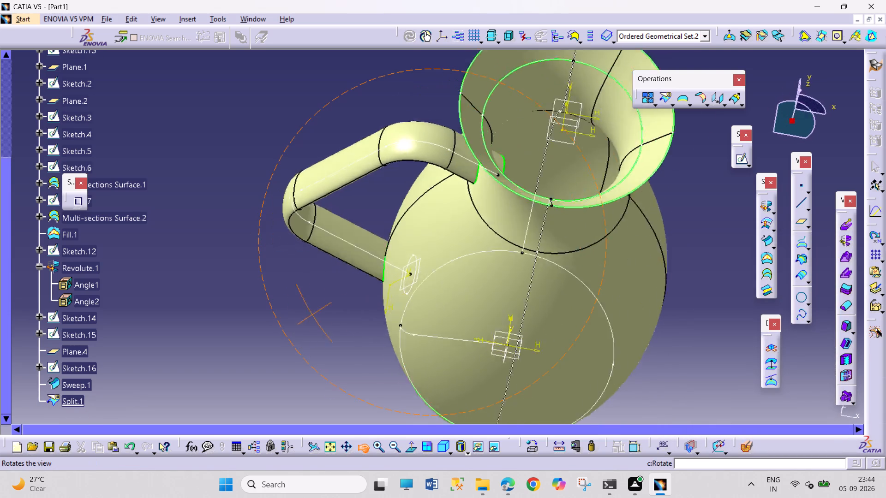
pyautogui.moveTo(377, 276); pyautogui.dragTo(305, 309)
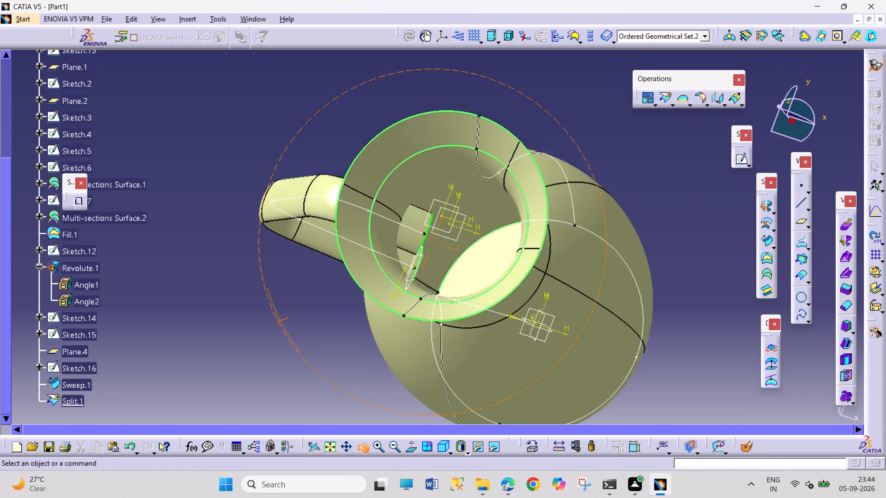
pyautogui.moveTo(305, 309); pyautogui.dragTo(690, 133)
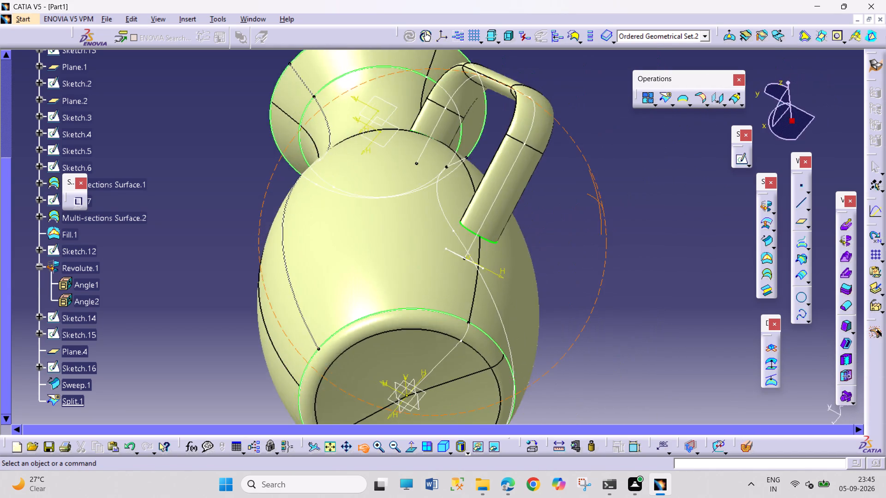
pyautogui.moveTo(690, 133); pyautogui.dragTo(299, 308)
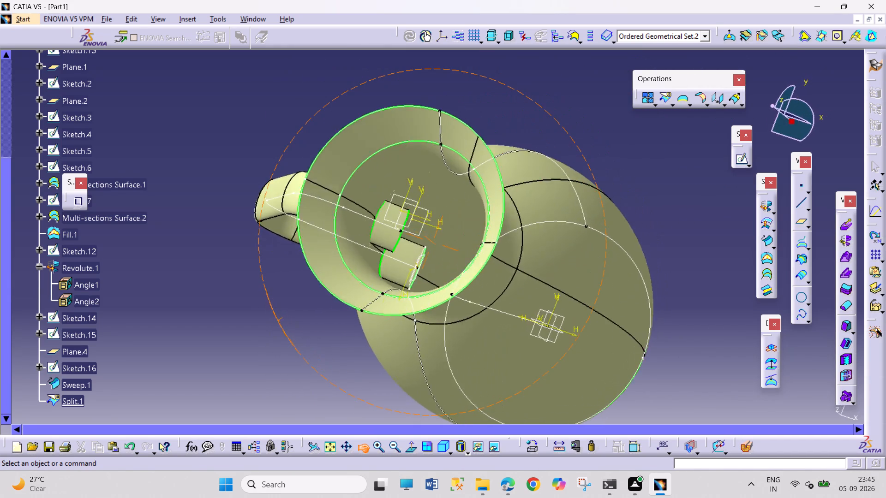
pyautogui.moveTo(299, 308); pyautogui.dragTo(290, 274)
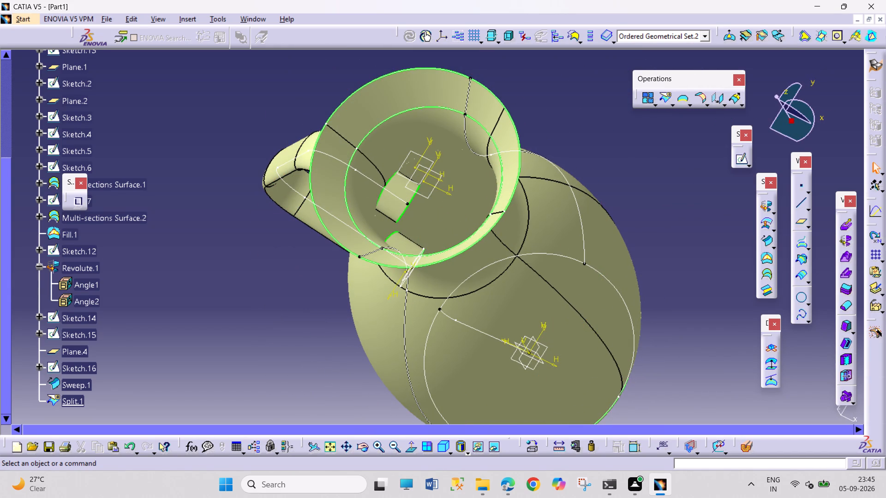
pyautogui.click(664, 94)
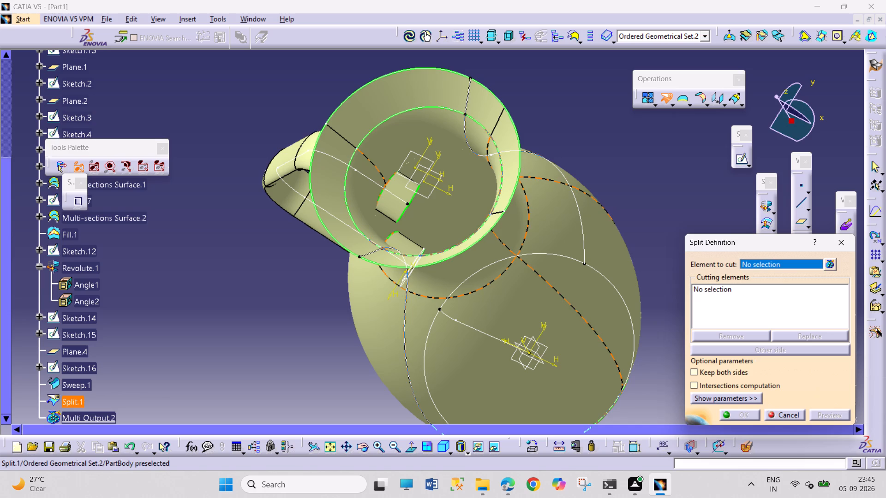
pyautogui.click(403, 194)
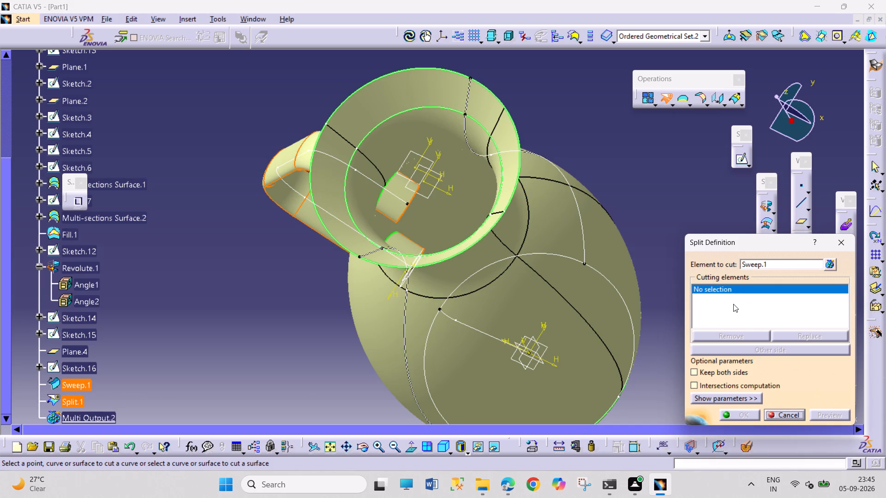
pyautogui.click(447, 162)
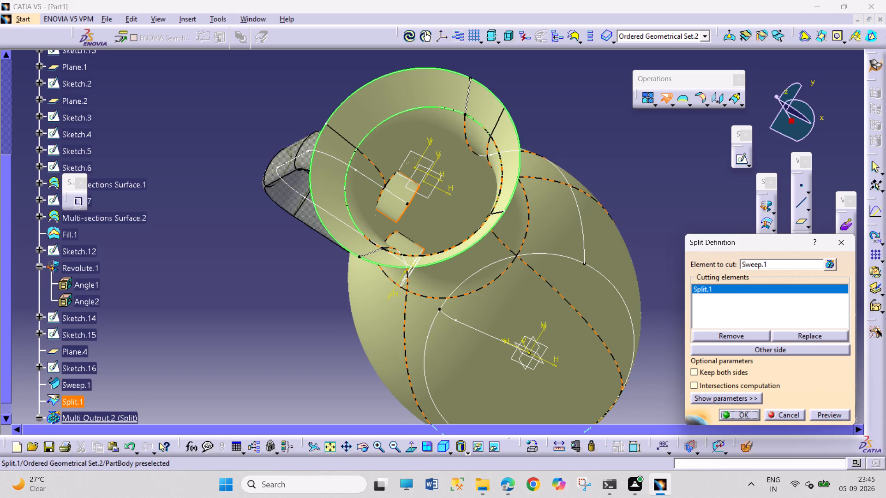
pyautogui.click(754, 348)
pyautogui.click(741, 415)
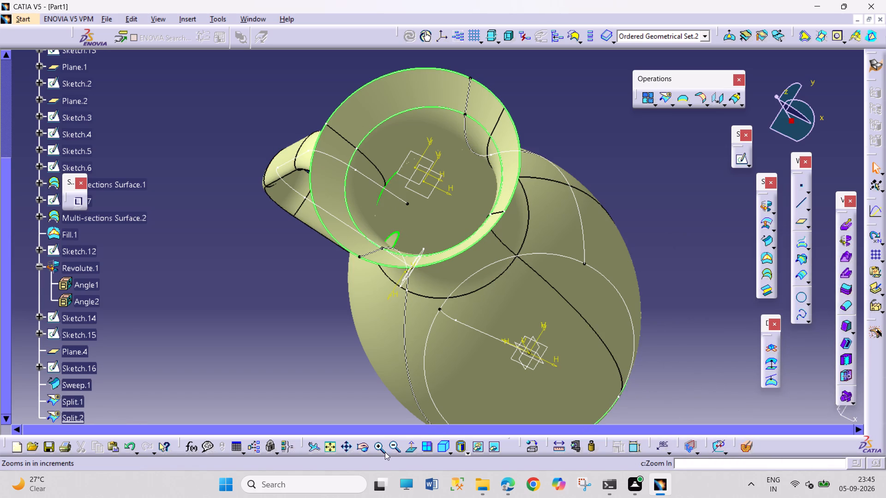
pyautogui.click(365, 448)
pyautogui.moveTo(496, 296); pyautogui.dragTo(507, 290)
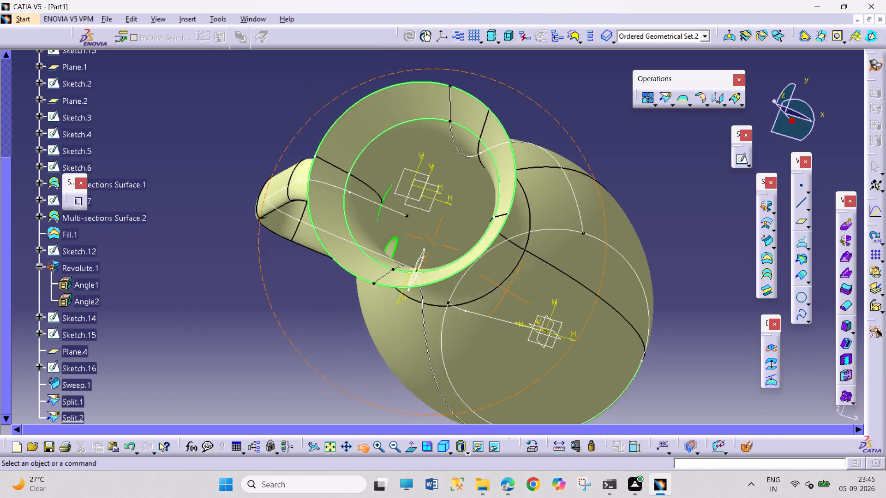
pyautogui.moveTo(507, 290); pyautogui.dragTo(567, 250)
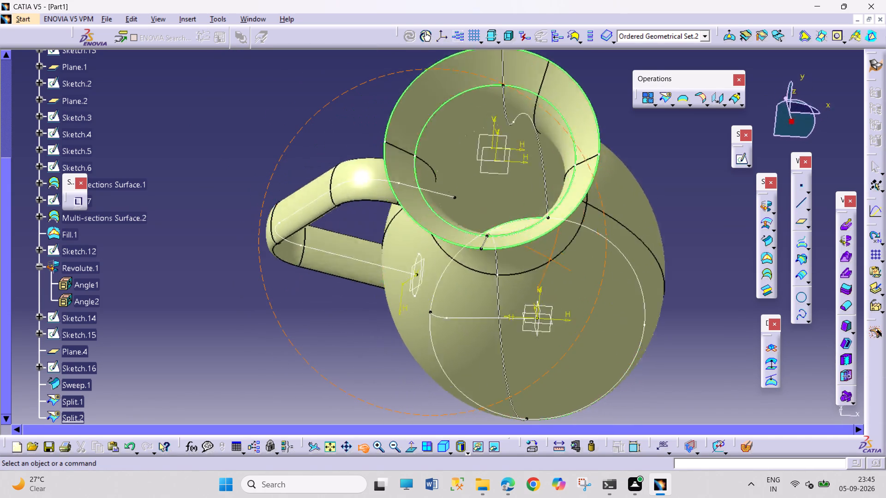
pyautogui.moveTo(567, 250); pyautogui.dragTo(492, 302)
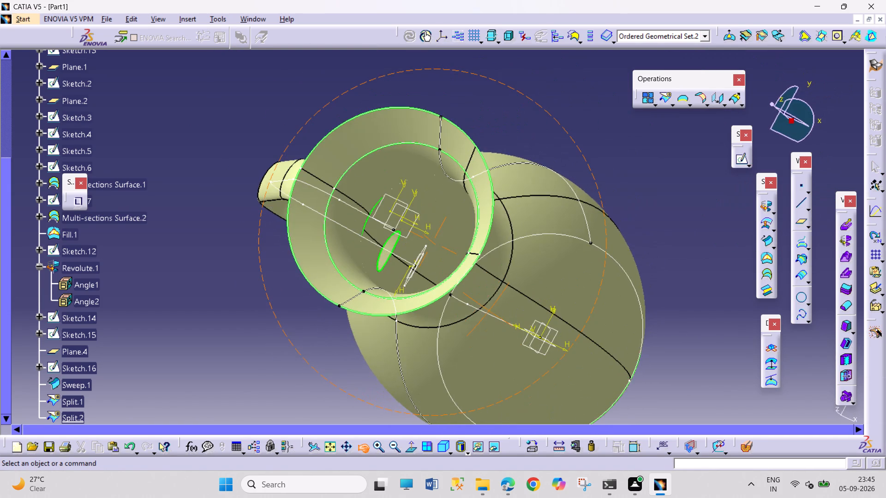
# Create a fill surface closing the jug body's opening at the lower handle joint, using the Split.1 edge as boundary.
pyautogui.moveTo(492, 302); pyautogui.dragTo(491, 312)
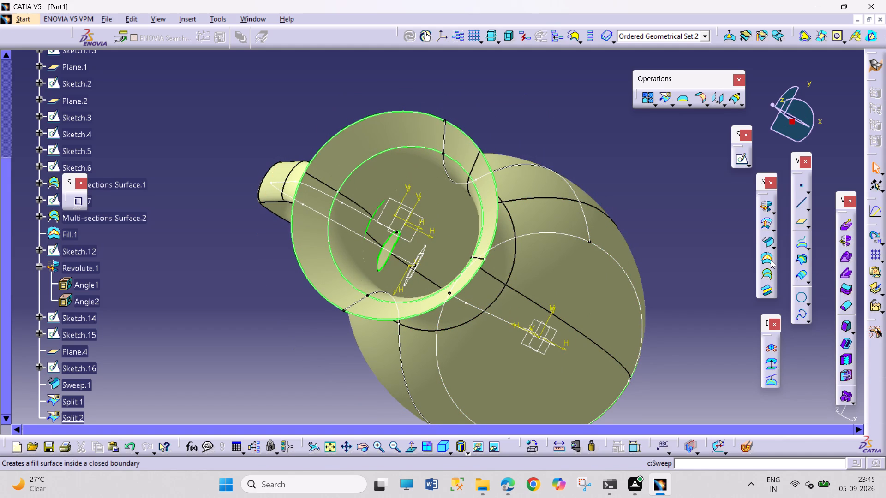
pyautogui.moveTo(771, 260); pyautogui.dragTo(764, 264)
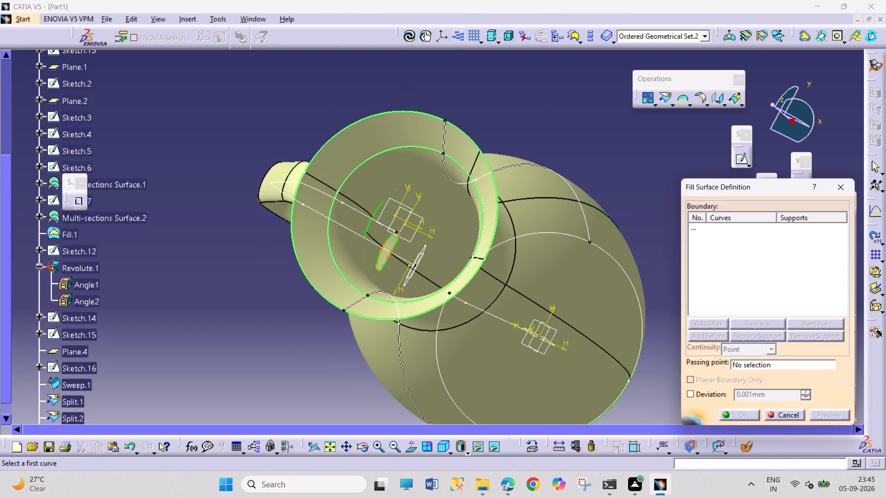
pyautogui.click(381, 270)
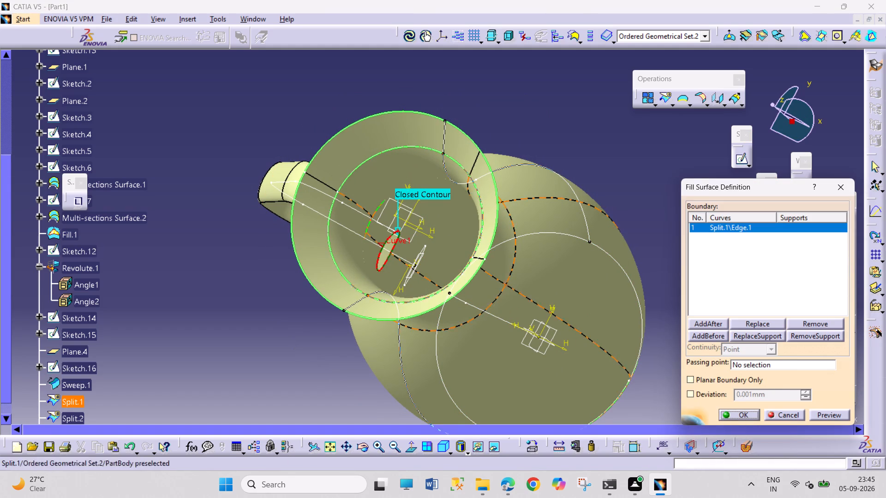
pyautogui.click(745, 416)
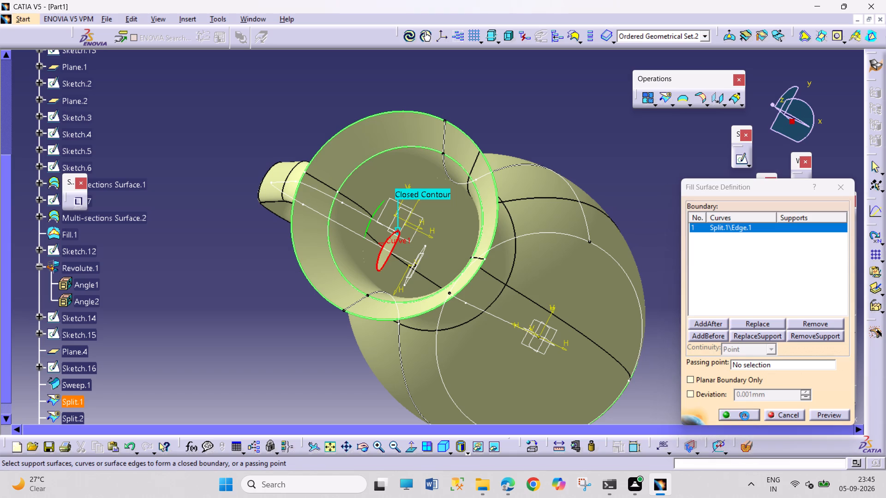
# Create a second fill surface bounded by the handle profile circle Sketch.16 inside the jug.
pyautogui.click(768, 261)
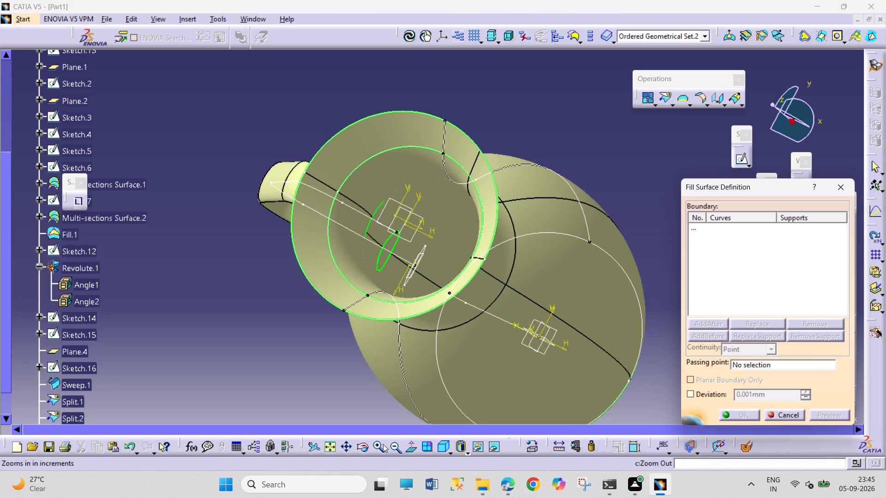
pyautogui.click(366, 449)
pyautogui.tripleClick(380, 450)
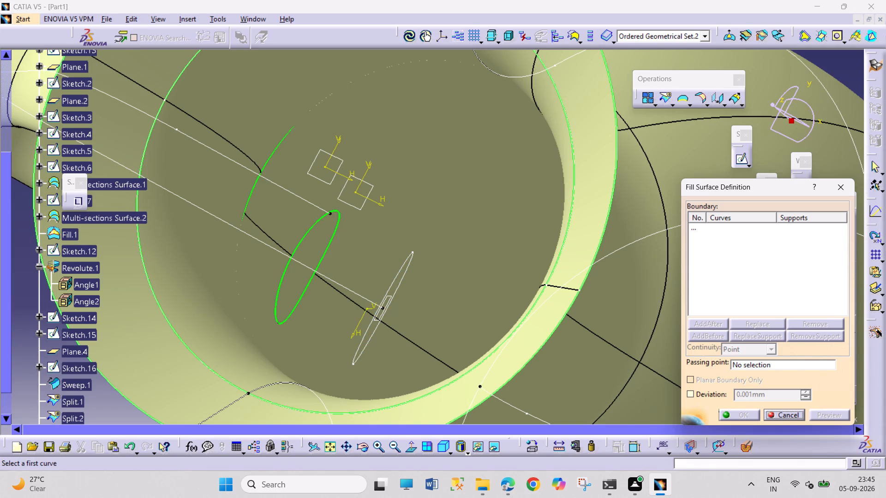
pyautogui.click(395, 280)
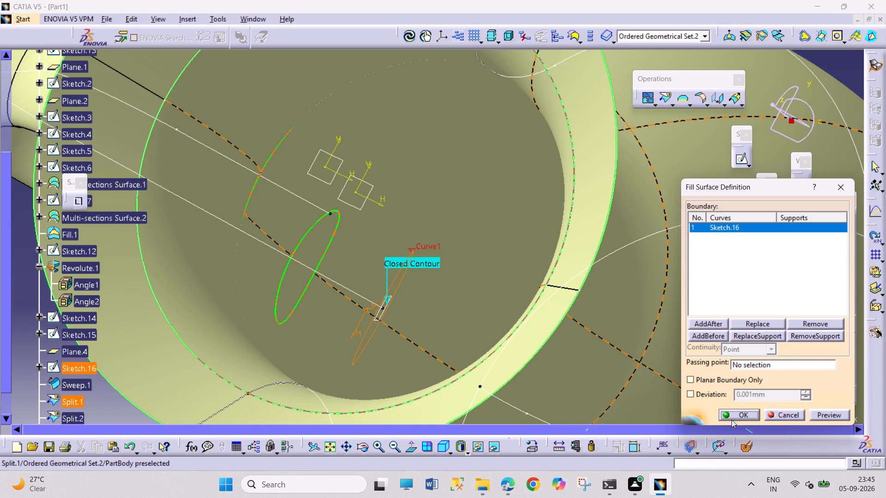
pyautogui.click(732, 415)
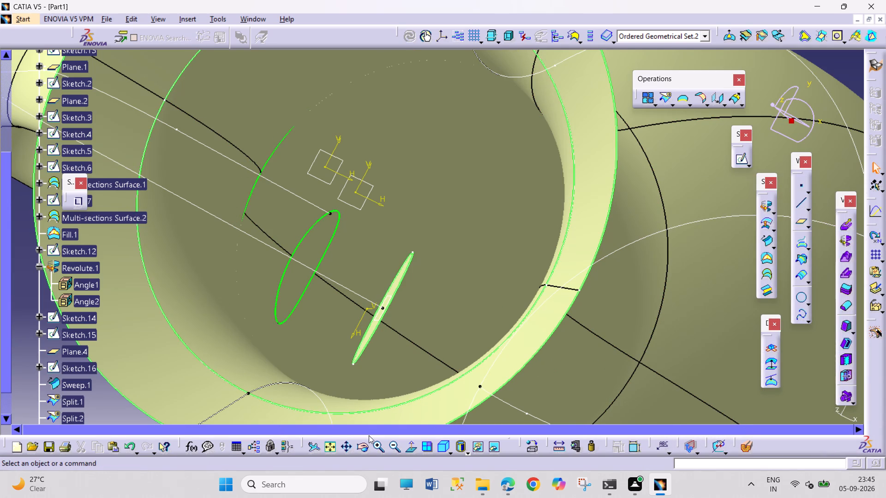
# Examine the handle joints up close, and the whole jug in isometric view and from the side, base and mouth.
pyautogui.click(363, 442)
pyautogui.moveTo(413, 265); pyautogui.dragTo(353, 269)
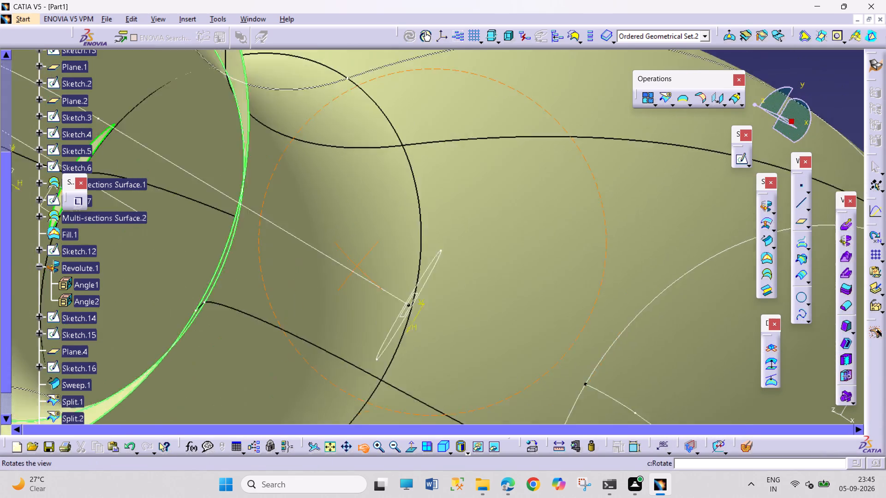
pyautogui.moveTo(353, 269); pyautogui.dragTo(512, 241)
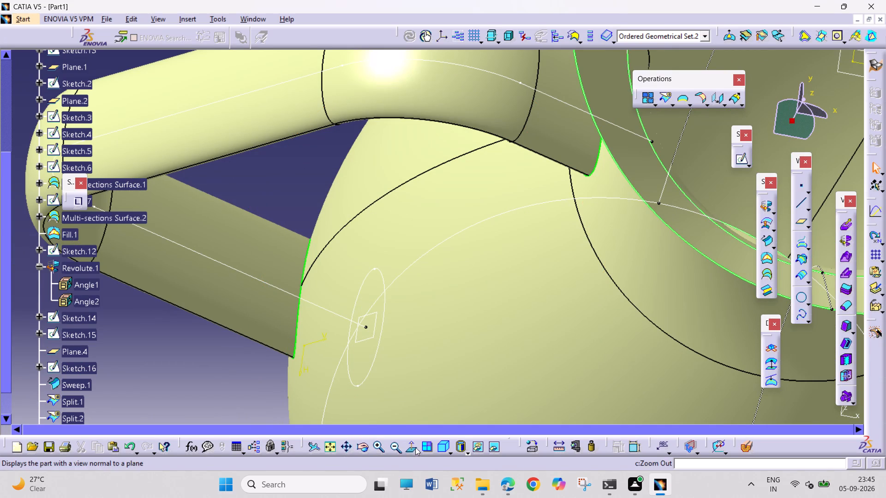
pyautogui.click(445, 445)
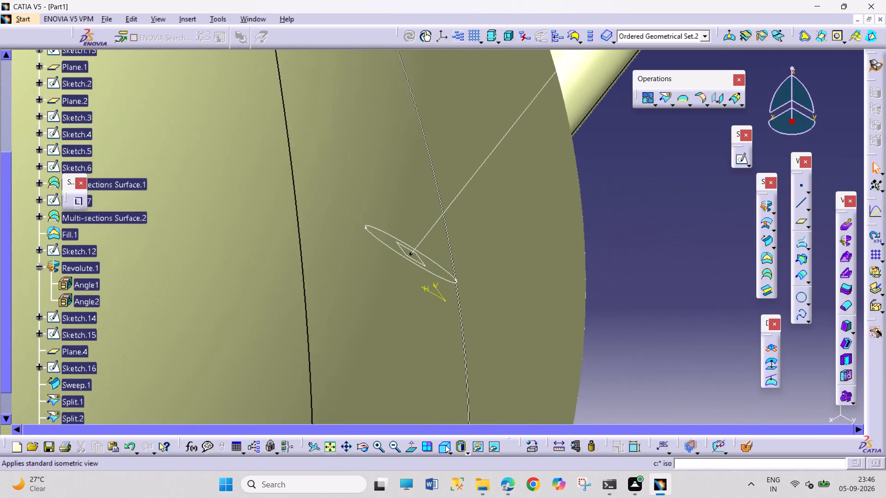
pyautogui.click(349, 446)
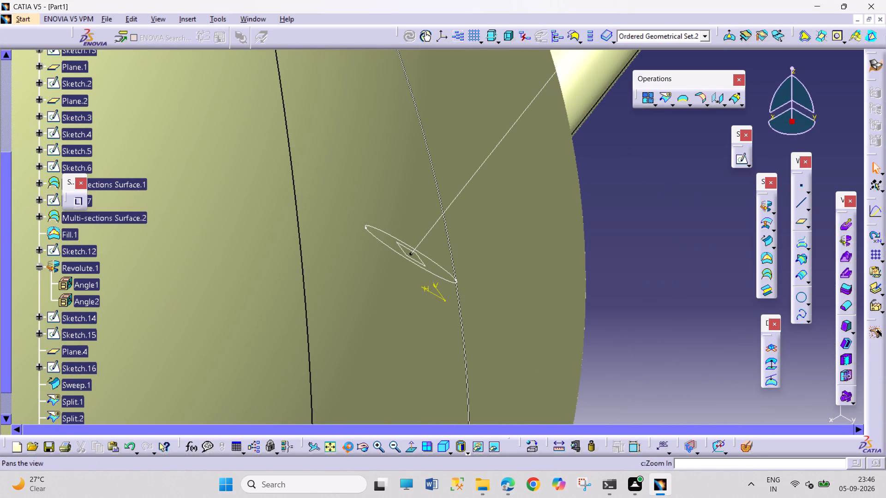
pyautogui.click(330, 452)
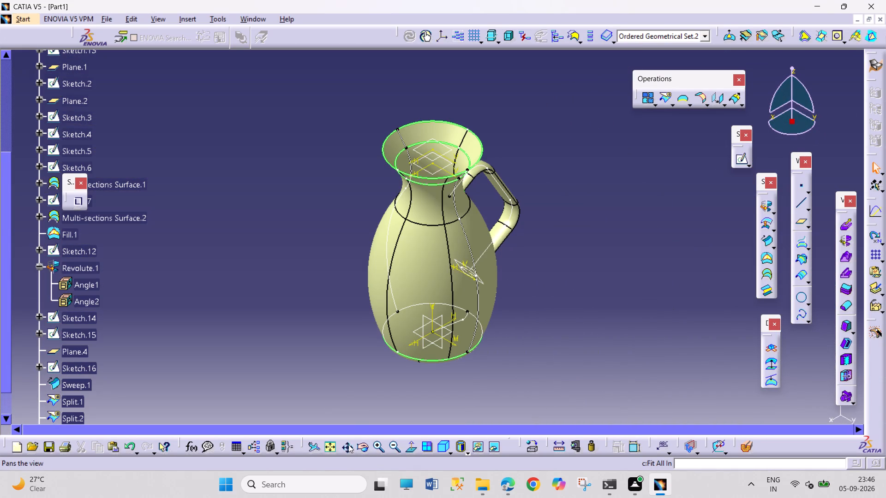
pyautogui.moveTo(551, 268); pyautogui.dragTo(593, 346)
pyautogui.moveTo(554, 280); pyautogui.dragTo(564, 348)
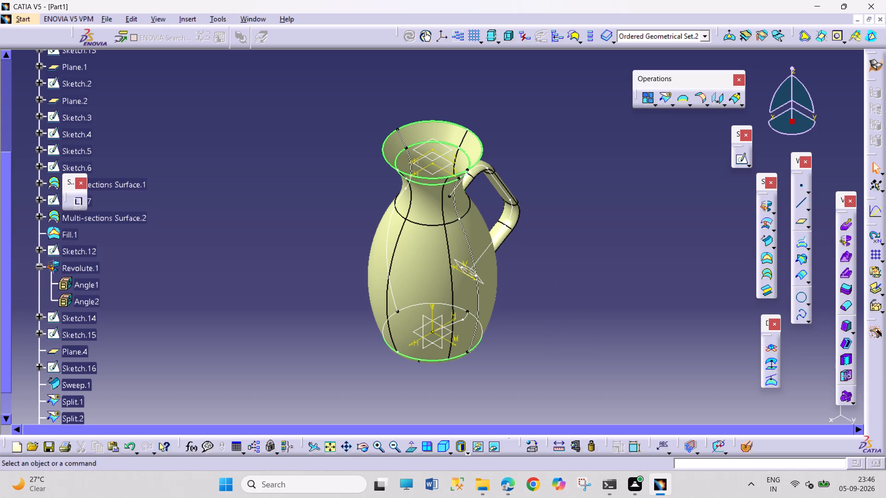
pyautogui.click(365, 448)
pyautogui.moveTo(492, 403); pyautogui.dragTo(398, 394)
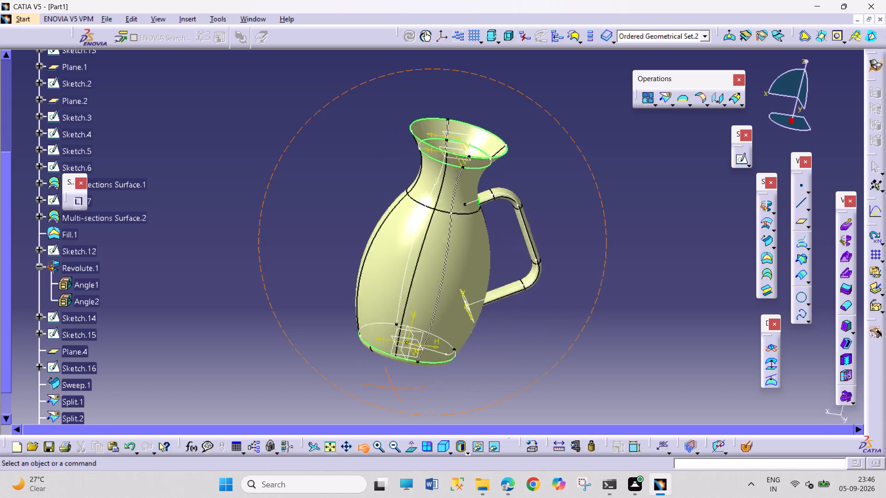
pyautogui.moveTo(398, 394); pyautogui.dragTo(444, 178)
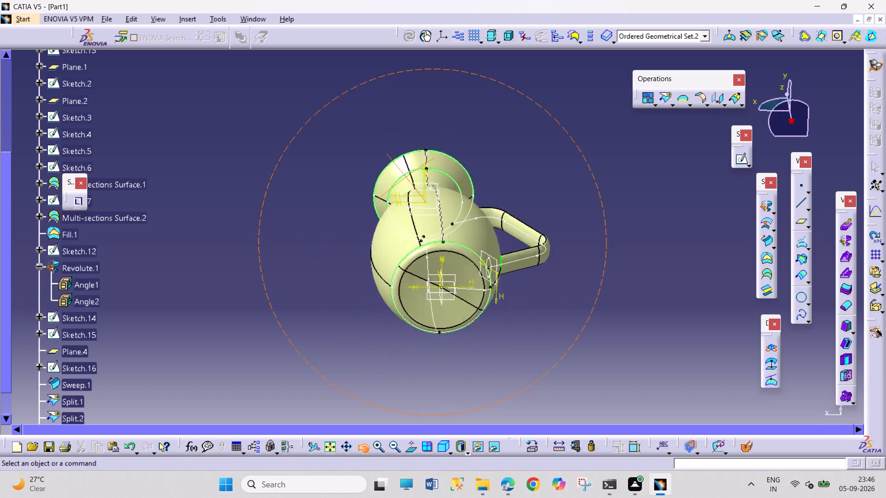
pyautogui.moveTo(444, 178); pyautogui.dragTo(400, 332)
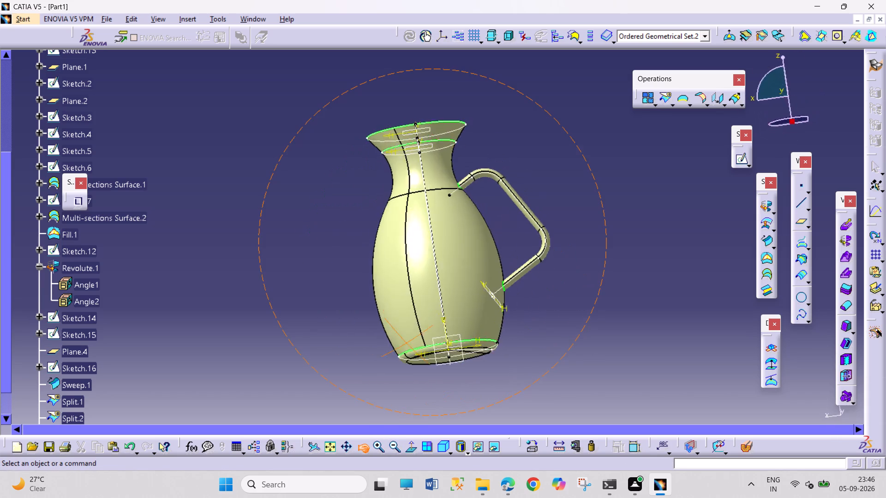
pyautogui.moveTo(400, 332); pyautogui.dragTo(419, 405)
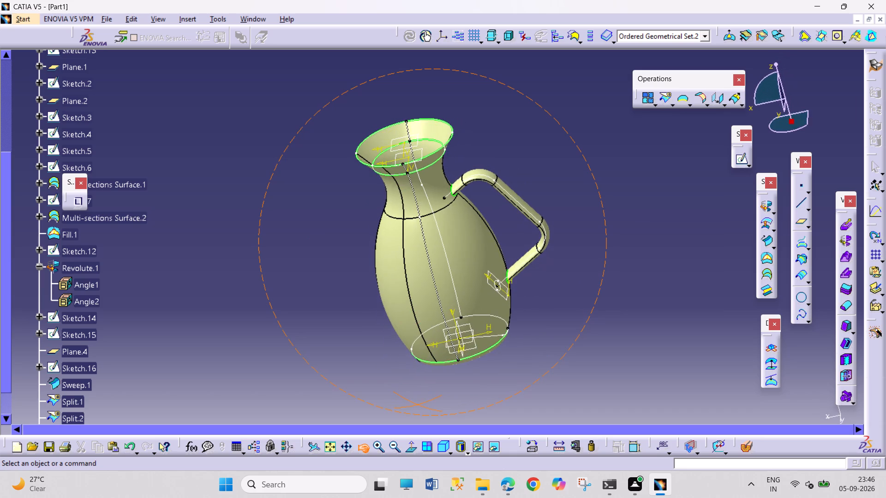
pyautogui.moveTo(419, 405); pyautogui.dragTo(408, 367)
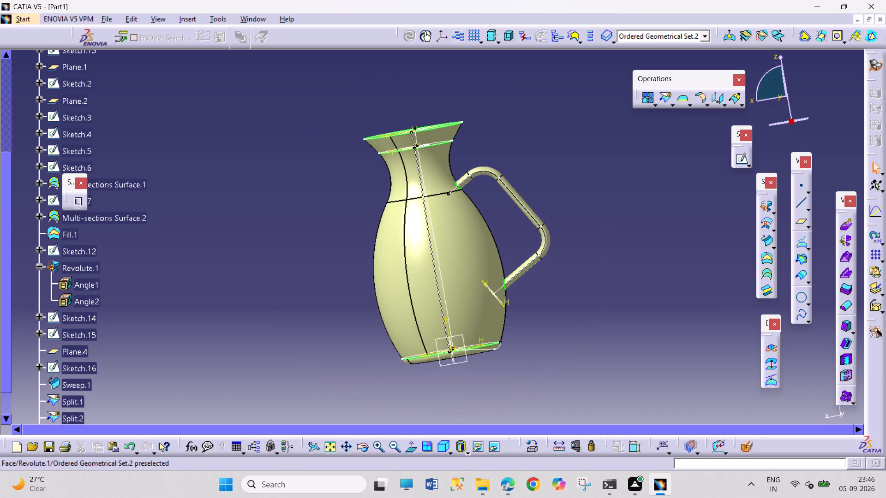
# Save the part as SURFACE JUG, type CATPart, in the CATIA FUJI folder.
pyautogui.hotkey('ctrl', 's')
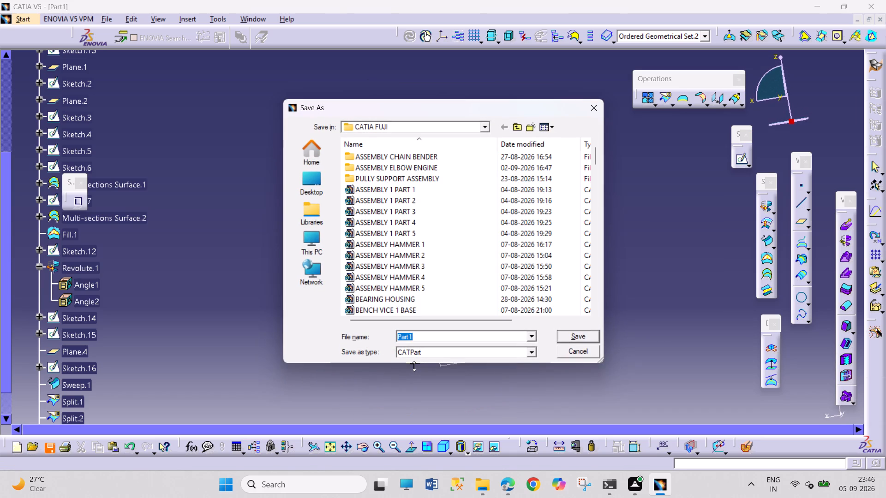
pyautogui.write('SURFACE')
pyautogui.press('space')
pyautogui.write('JUG')
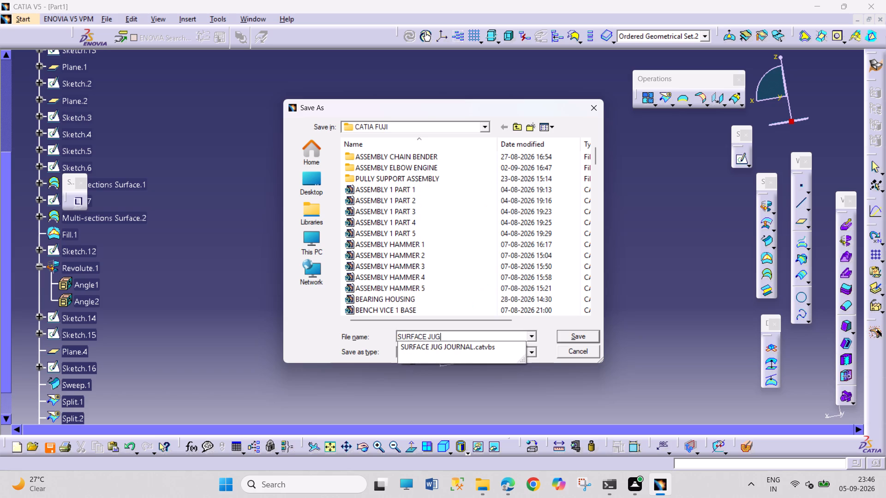
pyautogui.press('Return')
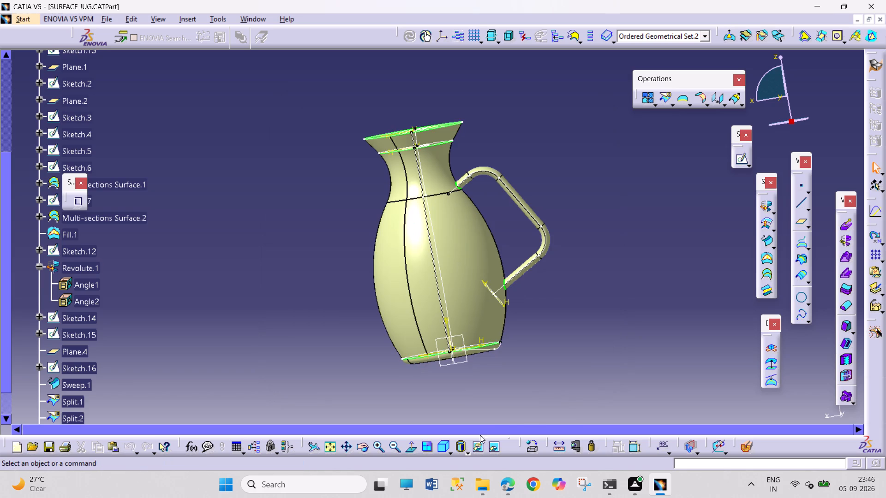